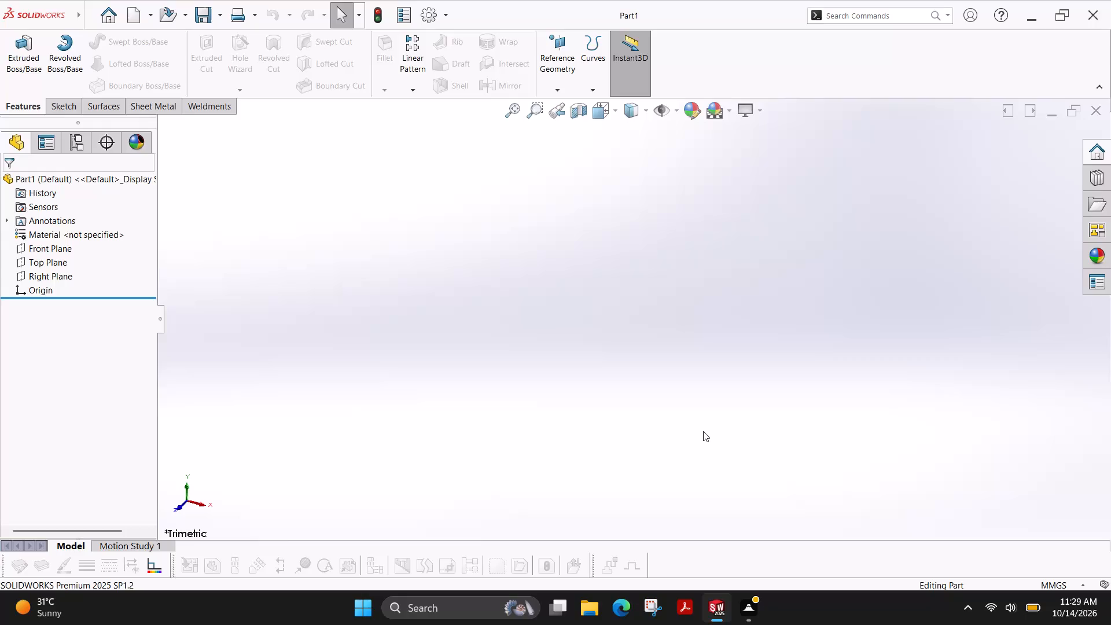
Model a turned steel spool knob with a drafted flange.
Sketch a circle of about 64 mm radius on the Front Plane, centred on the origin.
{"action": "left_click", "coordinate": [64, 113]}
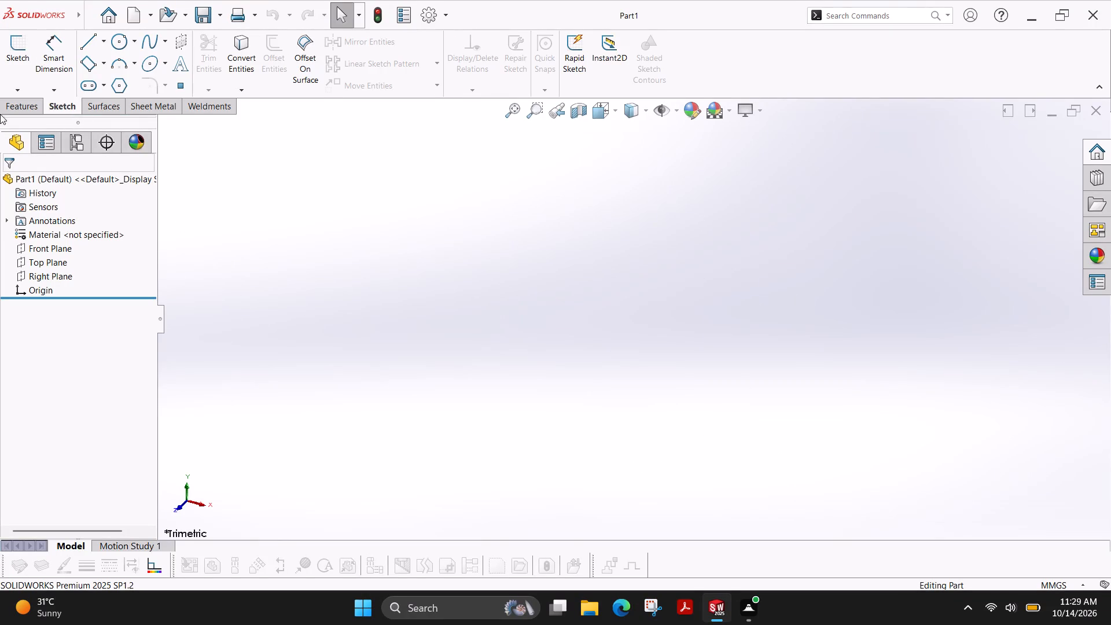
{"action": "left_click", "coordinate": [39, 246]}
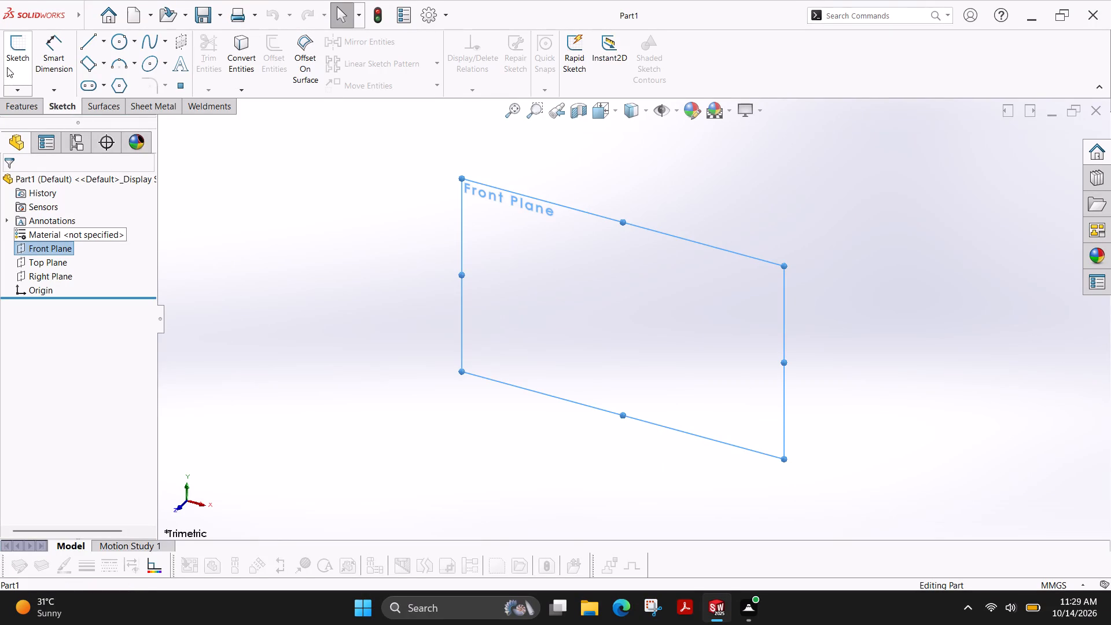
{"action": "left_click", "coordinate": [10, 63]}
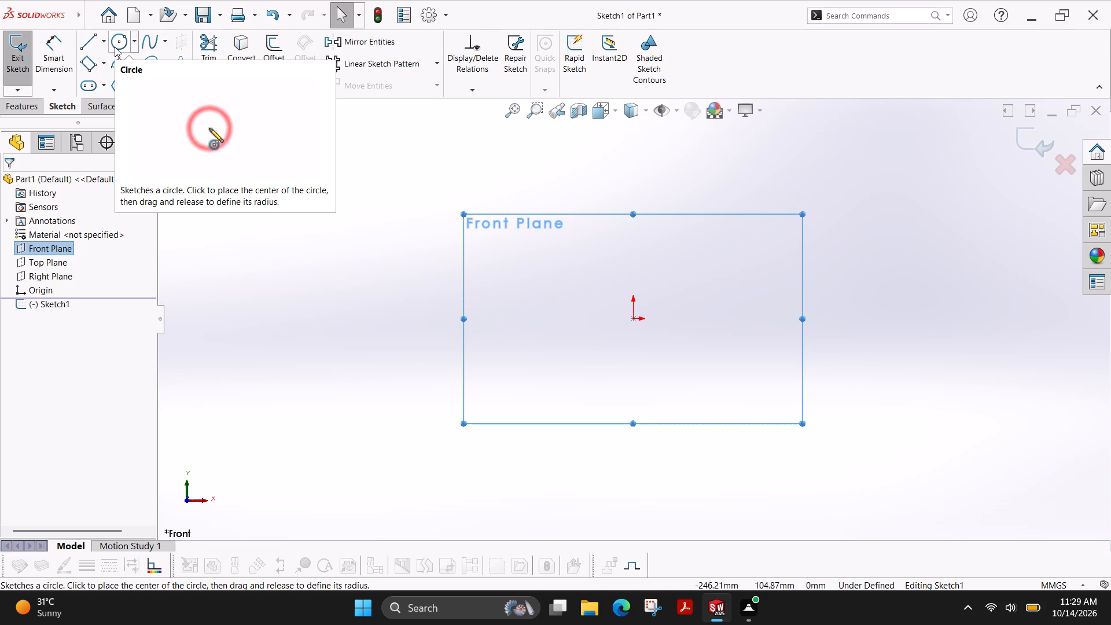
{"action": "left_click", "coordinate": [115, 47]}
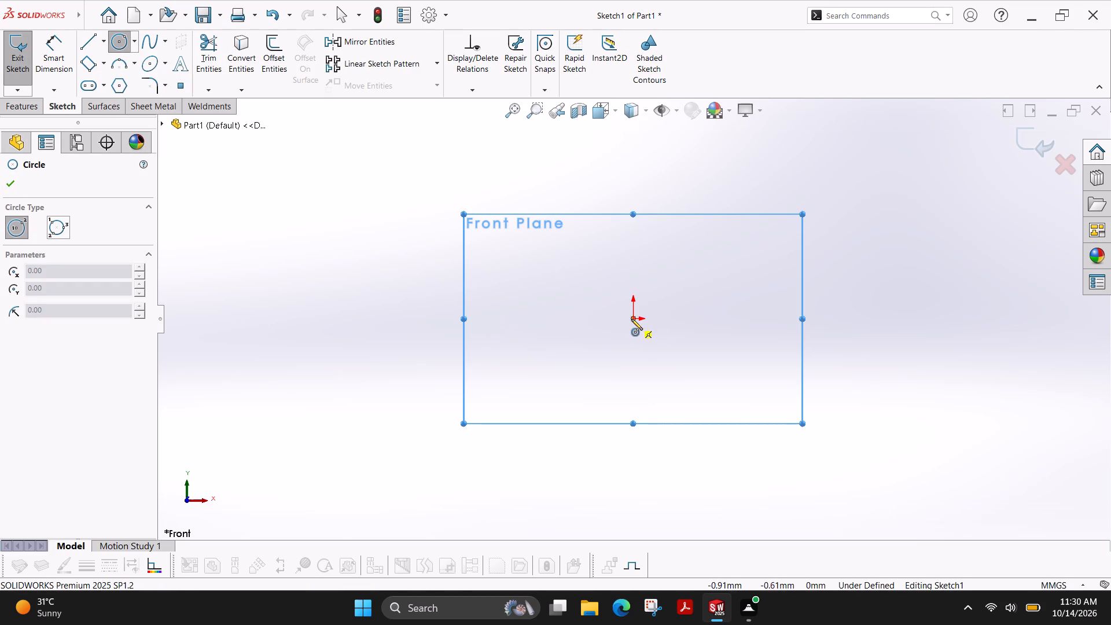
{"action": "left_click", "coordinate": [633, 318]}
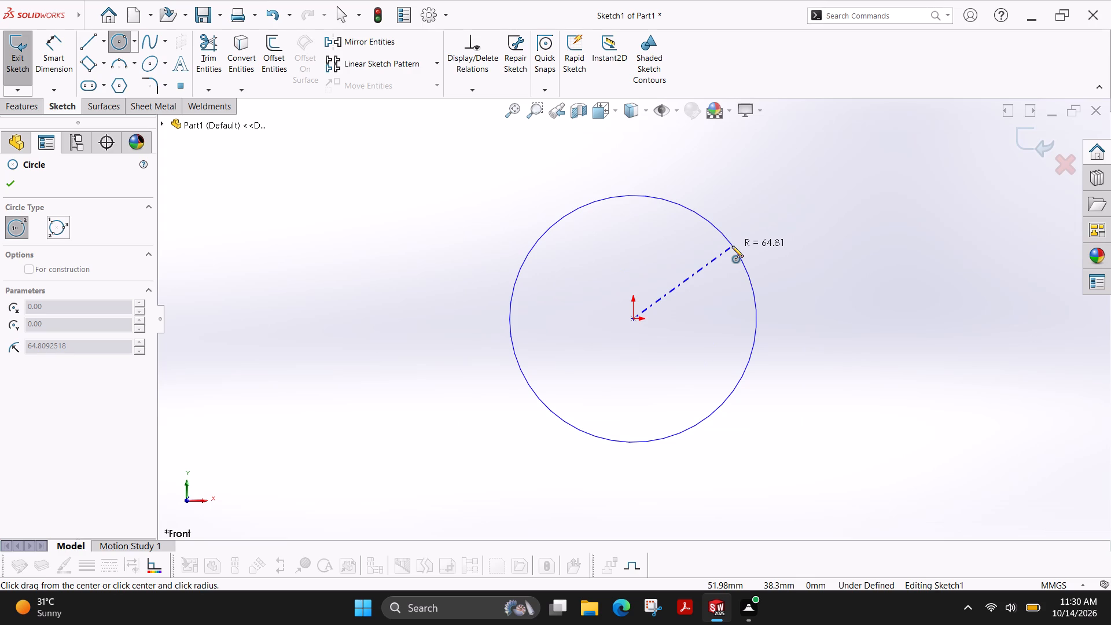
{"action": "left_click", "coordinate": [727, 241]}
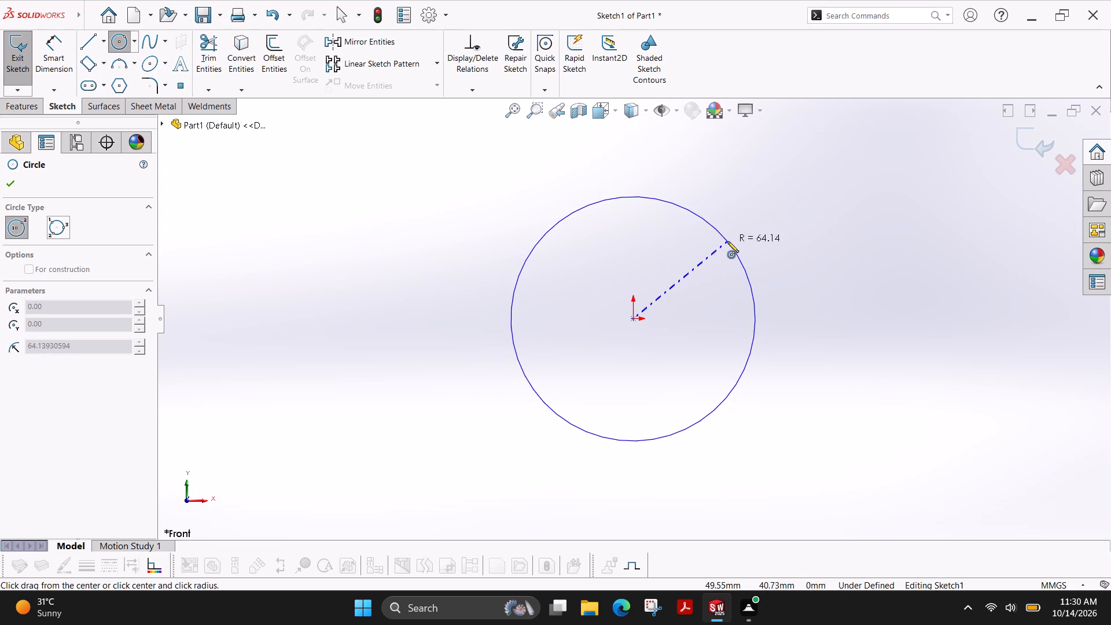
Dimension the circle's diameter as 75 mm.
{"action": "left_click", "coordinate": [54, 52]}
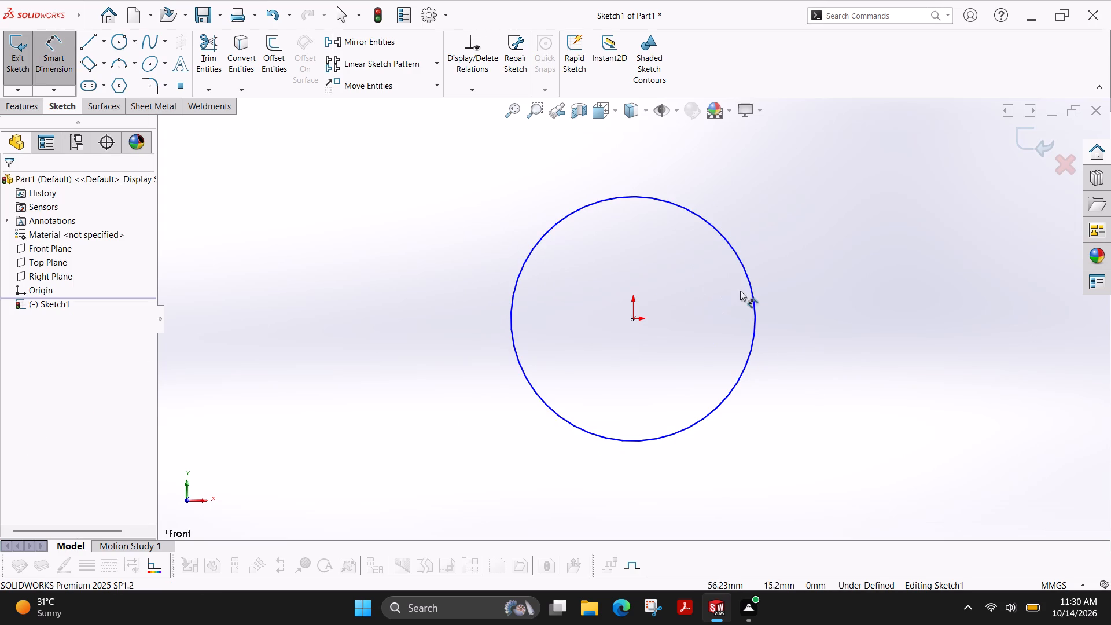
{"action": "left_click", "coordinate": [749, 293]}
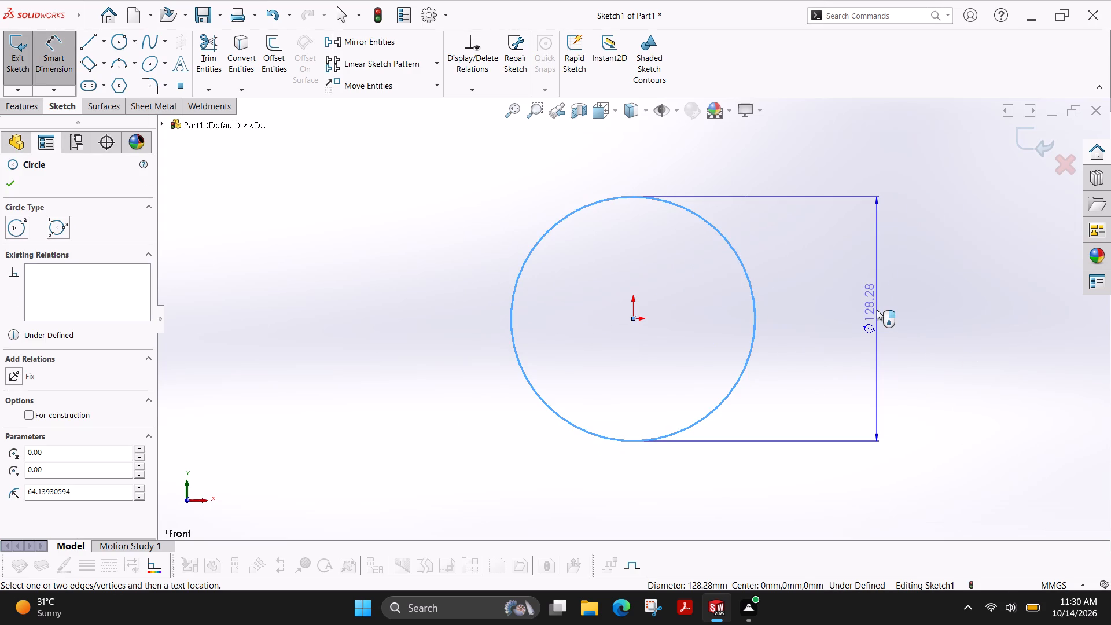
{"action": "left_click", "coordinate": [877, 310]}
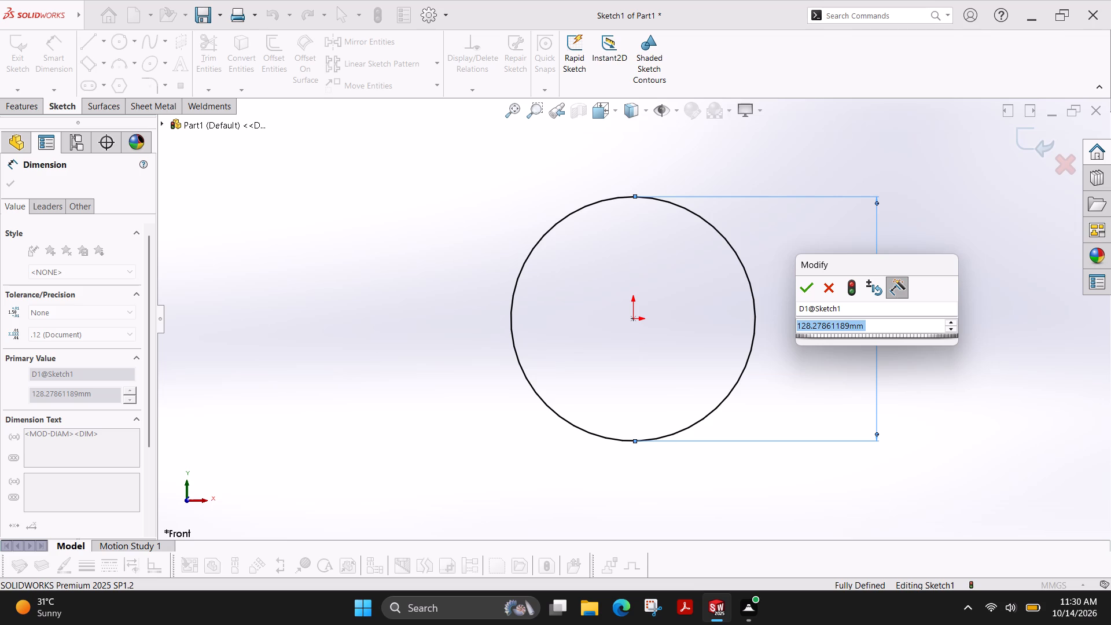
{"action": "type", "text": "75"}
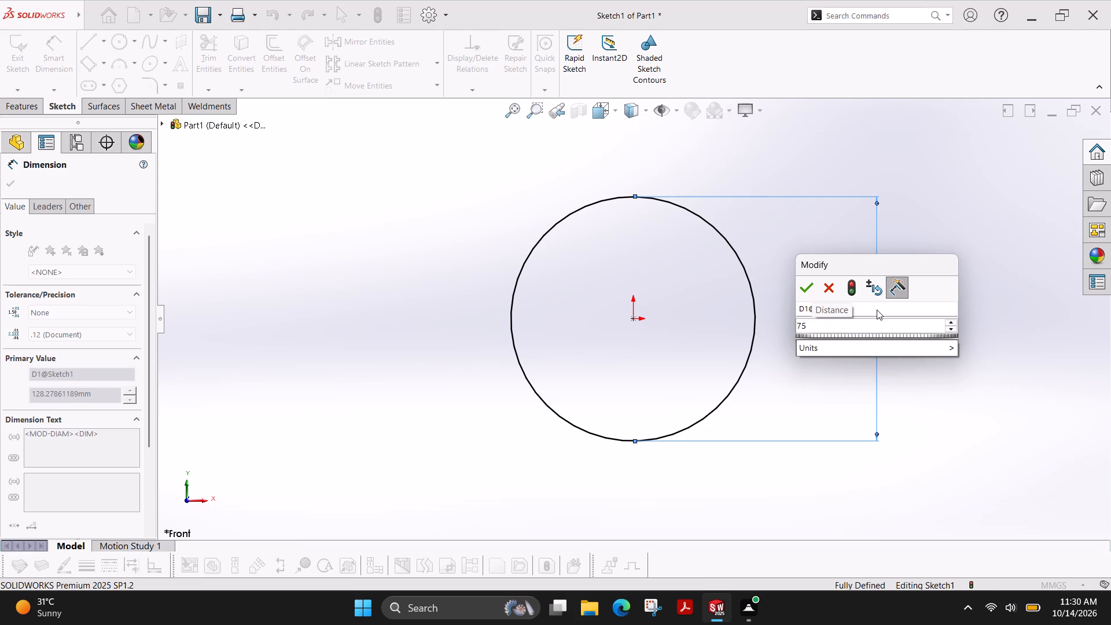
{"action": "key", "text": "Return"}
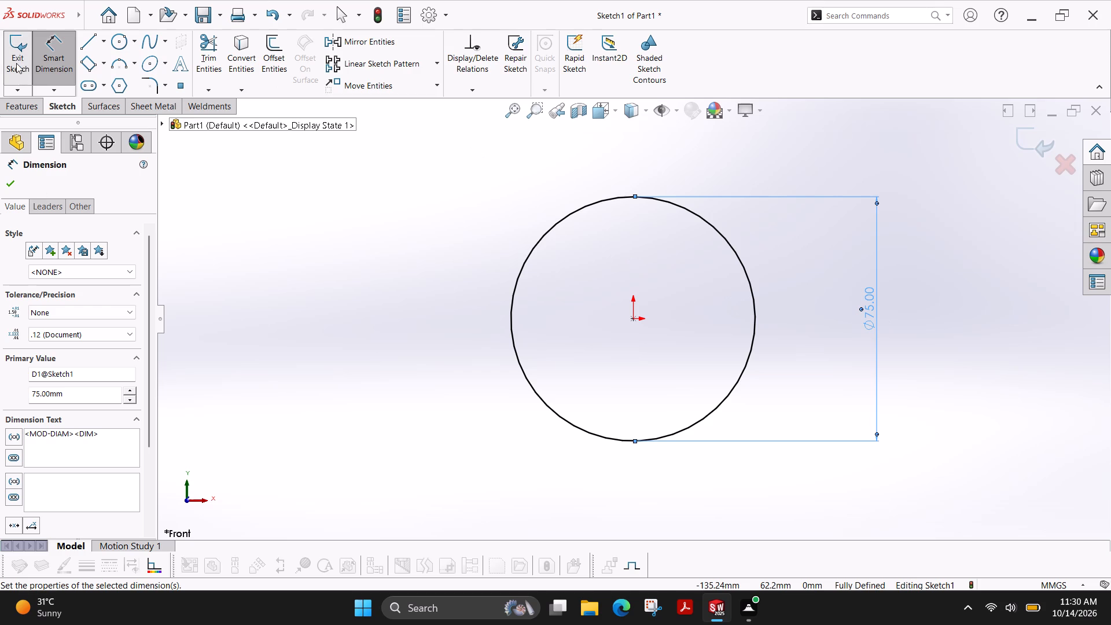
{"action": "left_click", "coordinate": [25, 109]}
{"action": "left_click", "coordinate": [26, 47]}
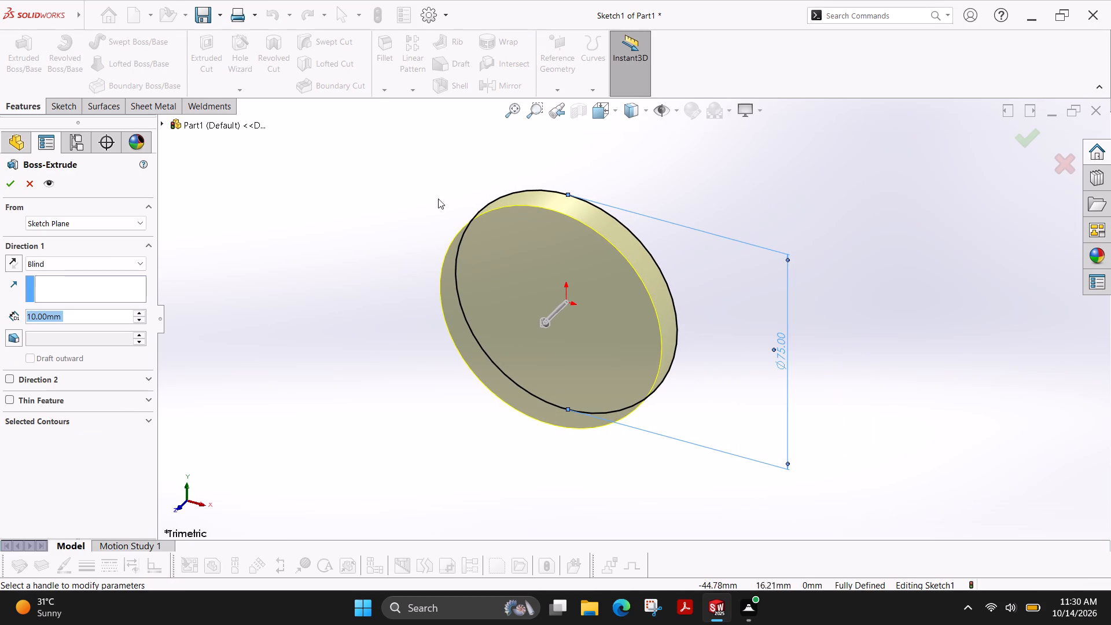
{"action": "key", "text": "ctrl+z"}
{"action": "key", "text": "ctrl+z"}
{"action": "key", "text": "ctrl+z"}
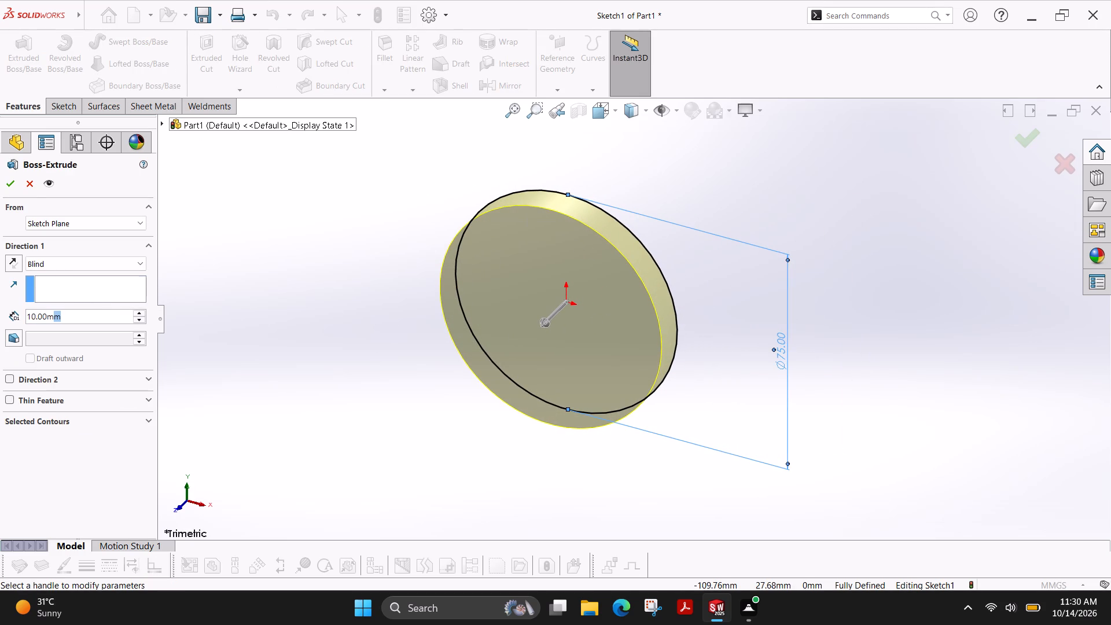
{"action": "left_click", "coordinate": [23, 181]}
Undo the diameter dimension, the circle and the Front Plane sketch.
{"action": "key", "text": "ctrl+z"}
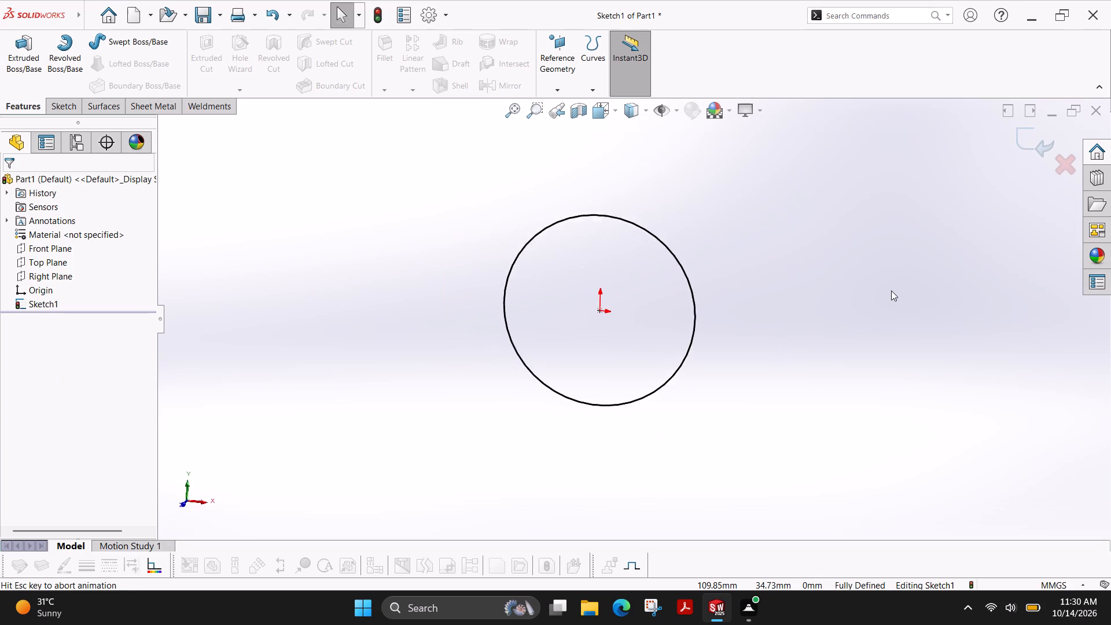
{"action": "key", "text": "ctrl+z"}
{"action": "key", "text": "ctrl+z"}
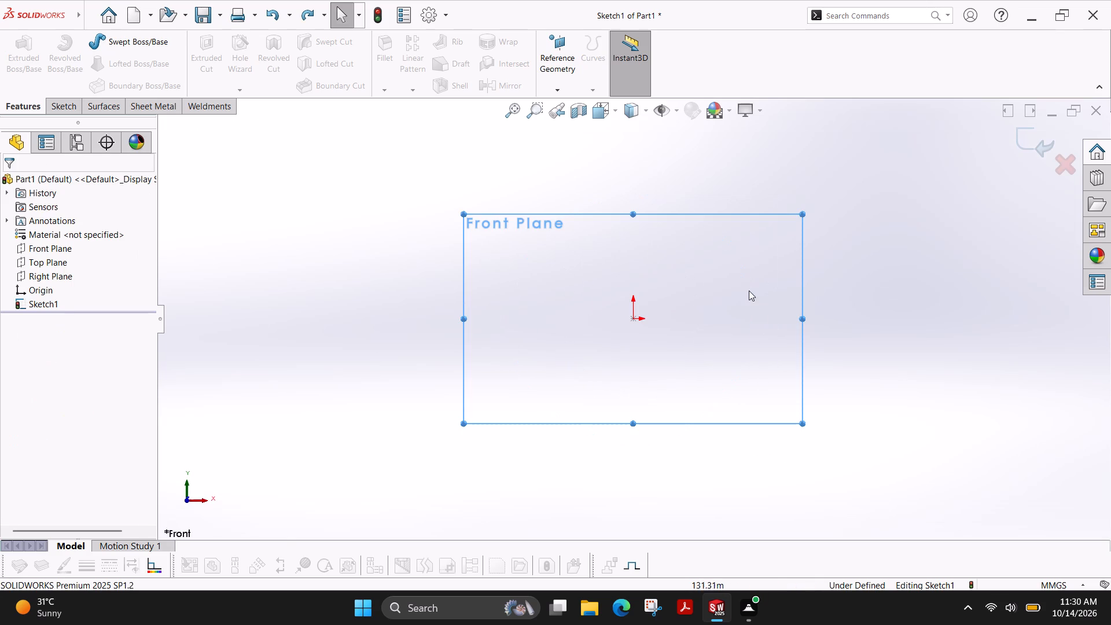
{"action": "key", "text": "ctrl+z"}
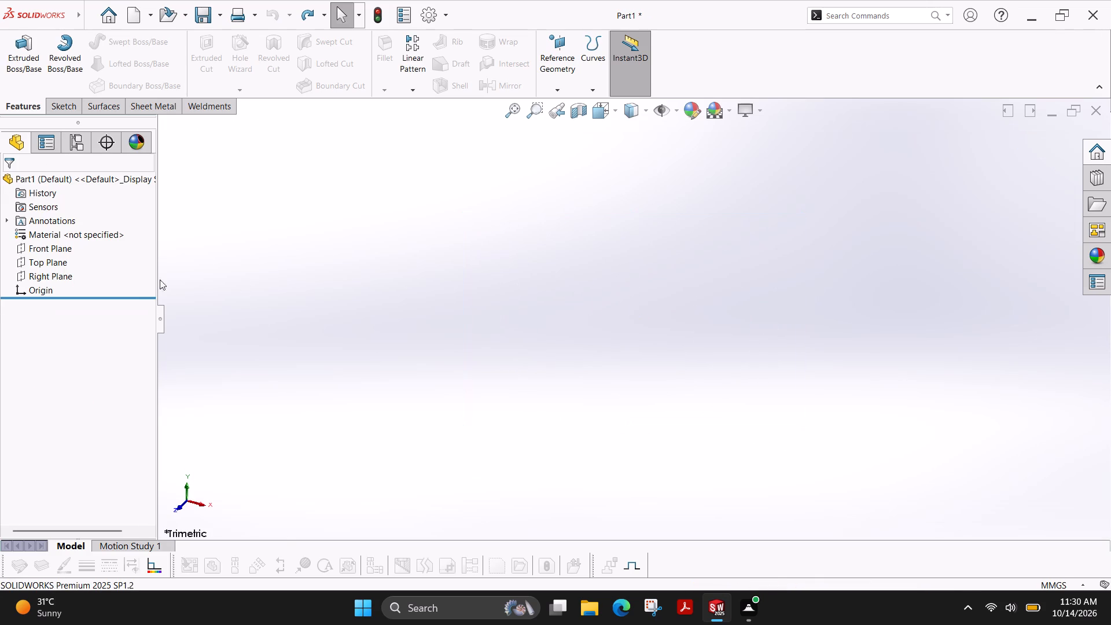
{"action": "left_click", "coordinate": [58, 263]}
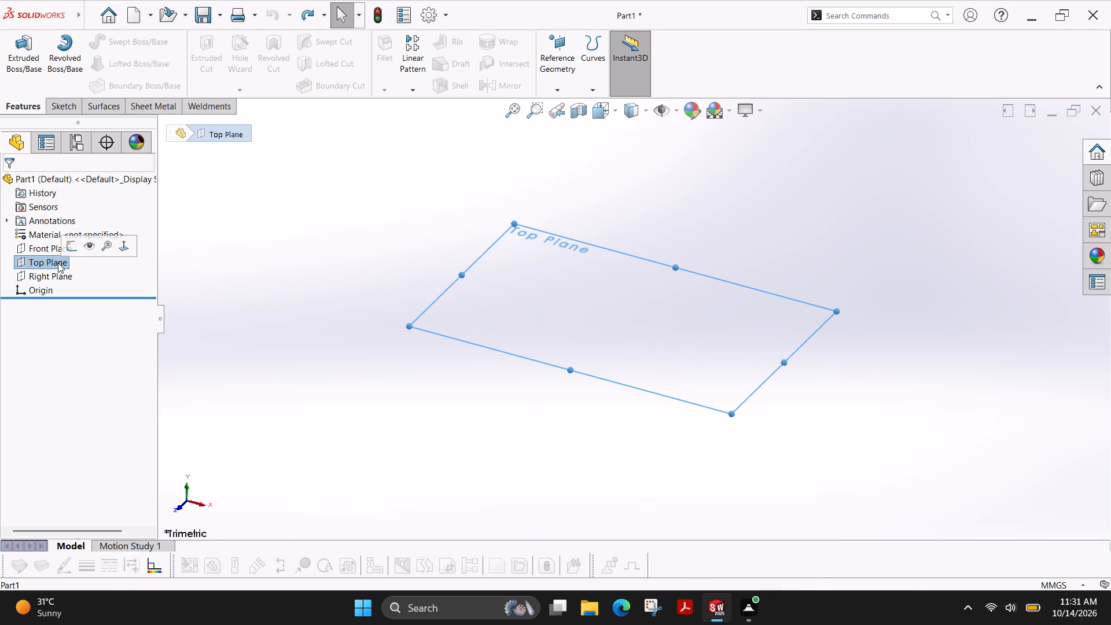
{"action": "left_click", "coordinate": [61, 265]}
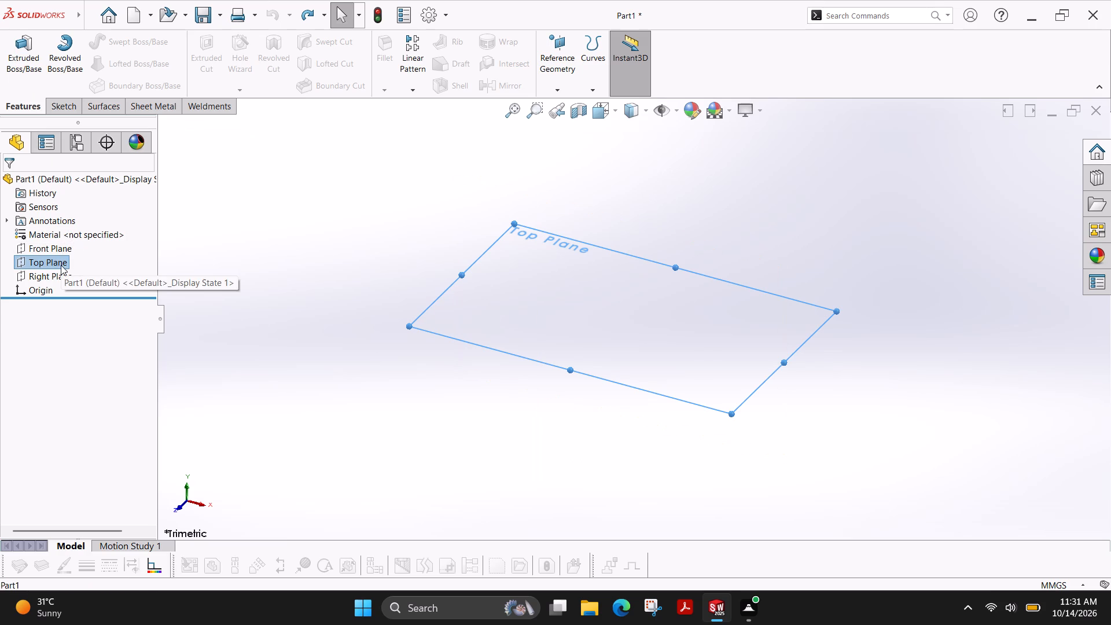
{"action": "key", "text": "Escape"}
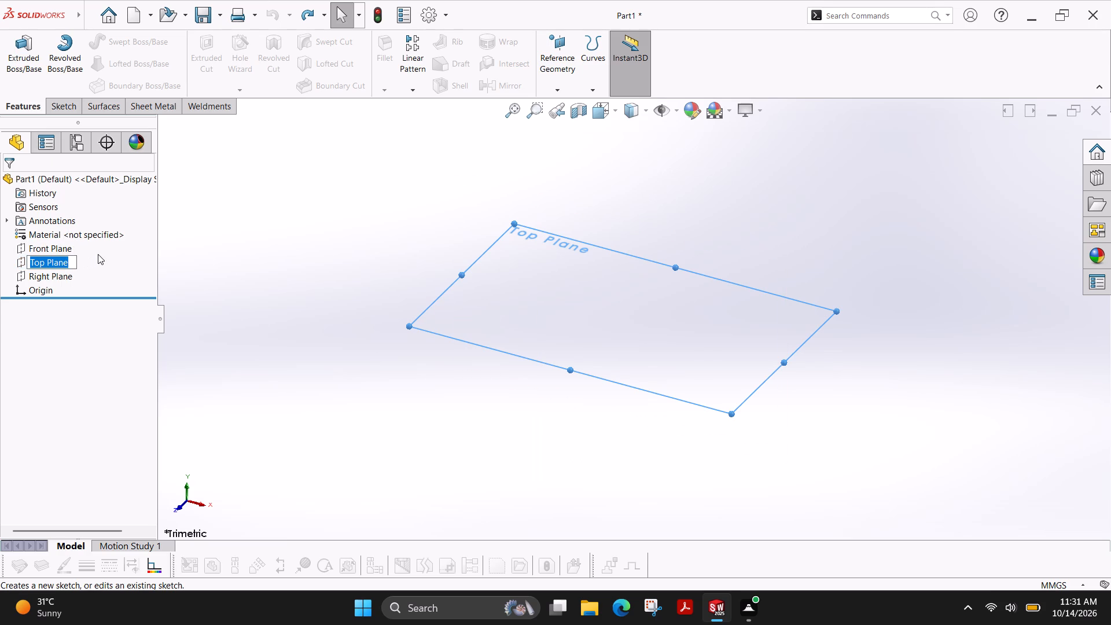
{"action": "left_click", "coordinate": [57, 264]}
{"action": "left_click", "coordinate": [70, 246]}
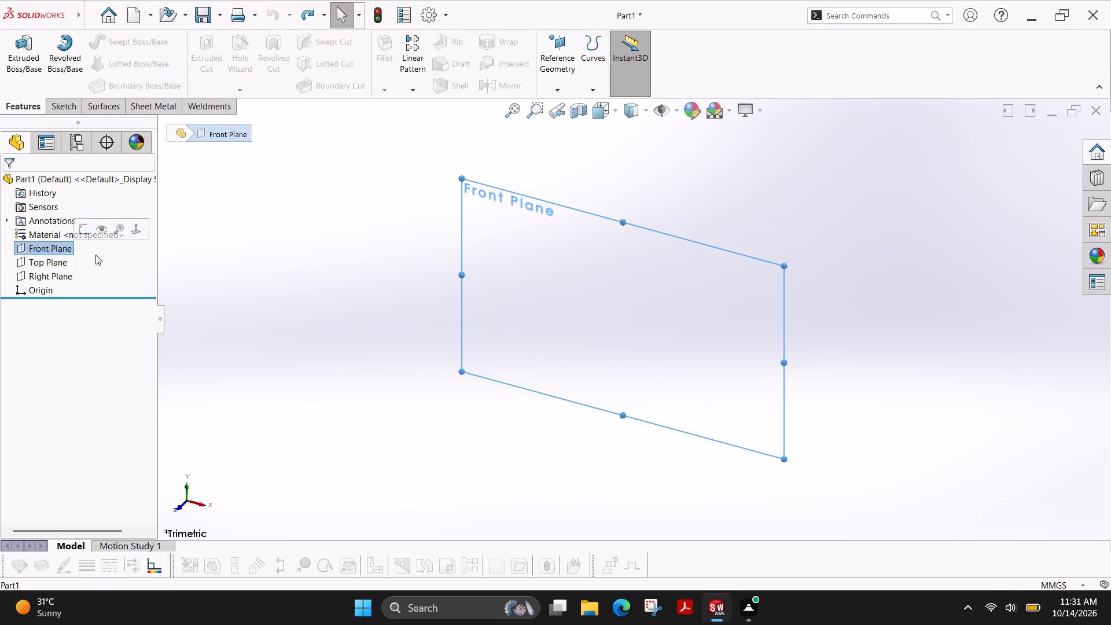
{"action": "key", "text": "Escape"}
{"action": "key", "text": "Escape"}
Sketch a circle of about 53 mm radius on the Top Plane, centred on the origin.
{"action": "left_click", "coordinate": [58, 265]}
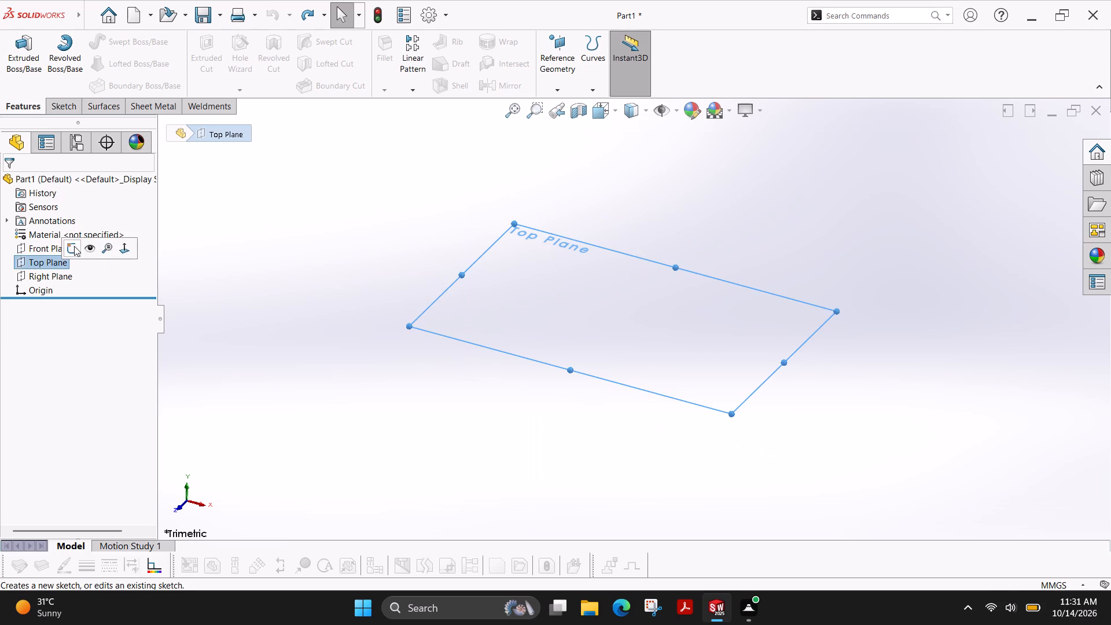
{"action": "left_click", "coordinate": [74, 246]}
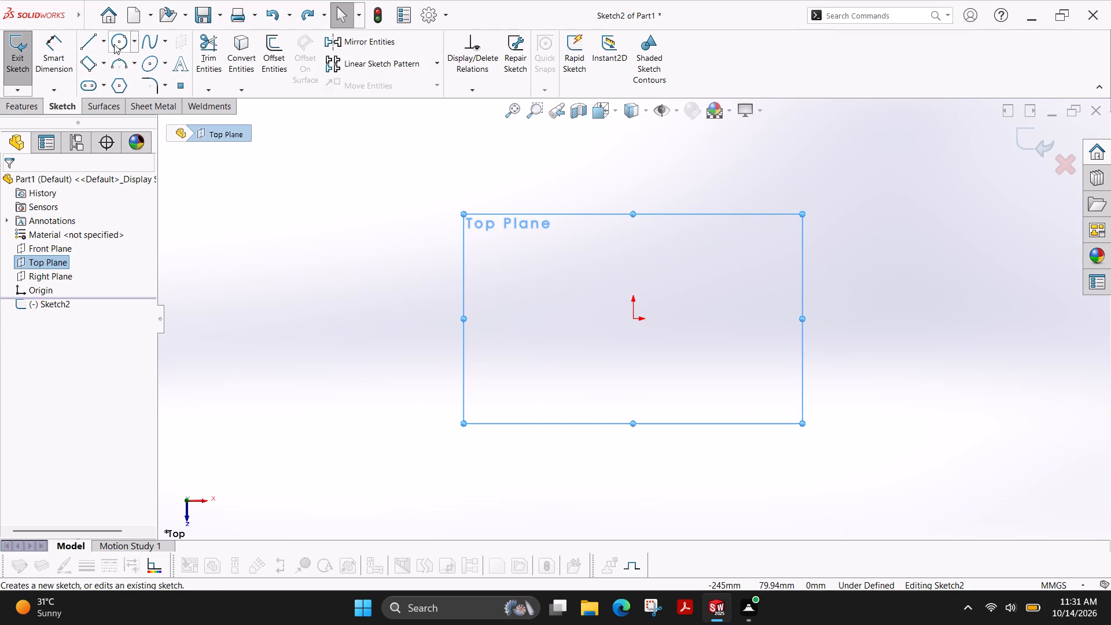
{"action": "left_click", "coordinate": [114, 44]}
{"action": "left_click", "coordinate": [634, 319]}
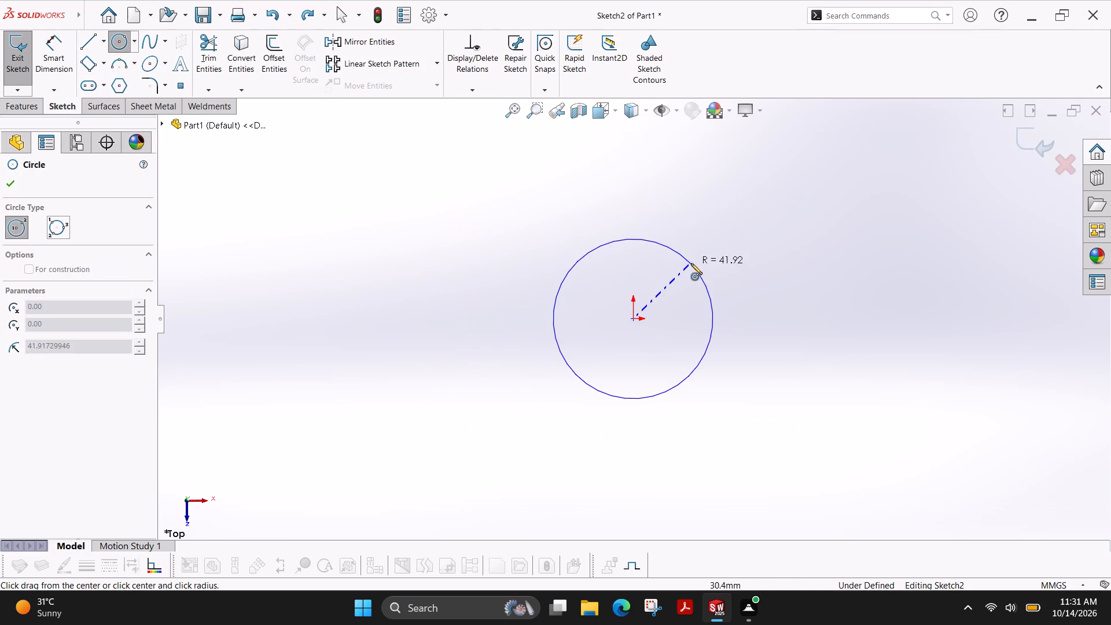
{"action": "left_click", "coordinate": [716, 262]}
Dimension the Top Plane circle's diameter as 75 mm.
{"action": "left_click", "coordinate": [58, 54]}
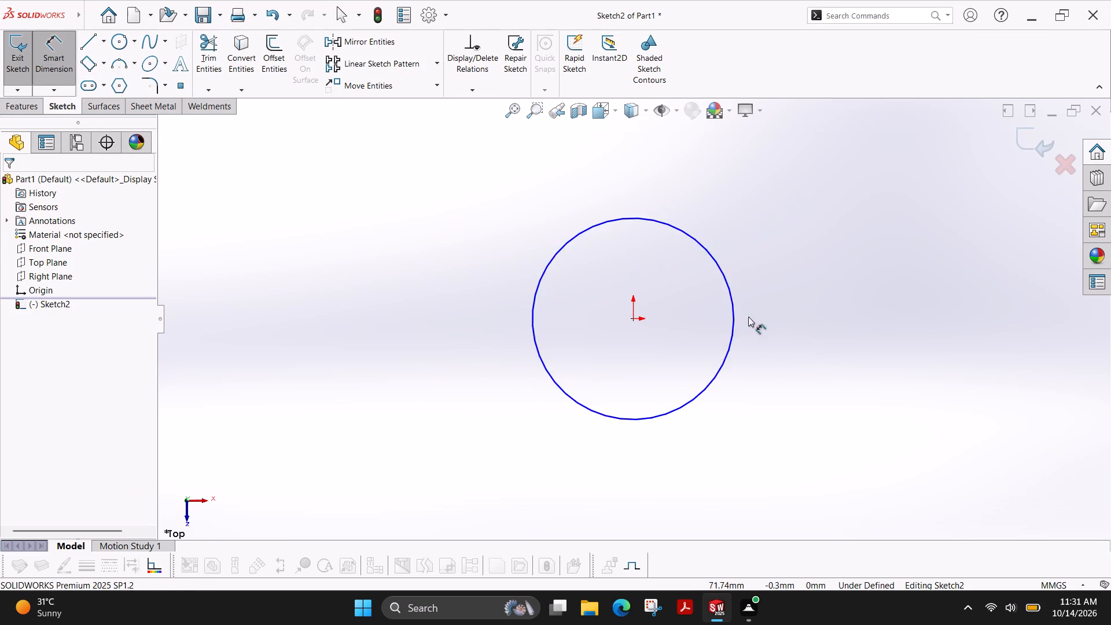
{"action": "left_click", "coordinate": [729, 297]}
{"action": "left_click", "coordinate": [807, 299]}
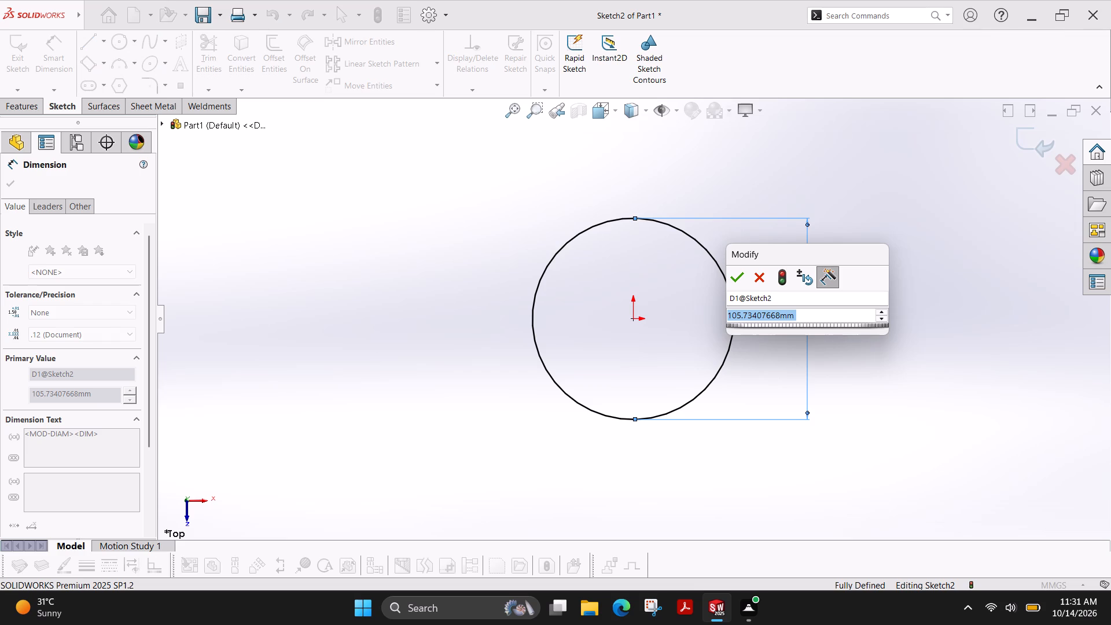
{"action": "type", "text": "75"}
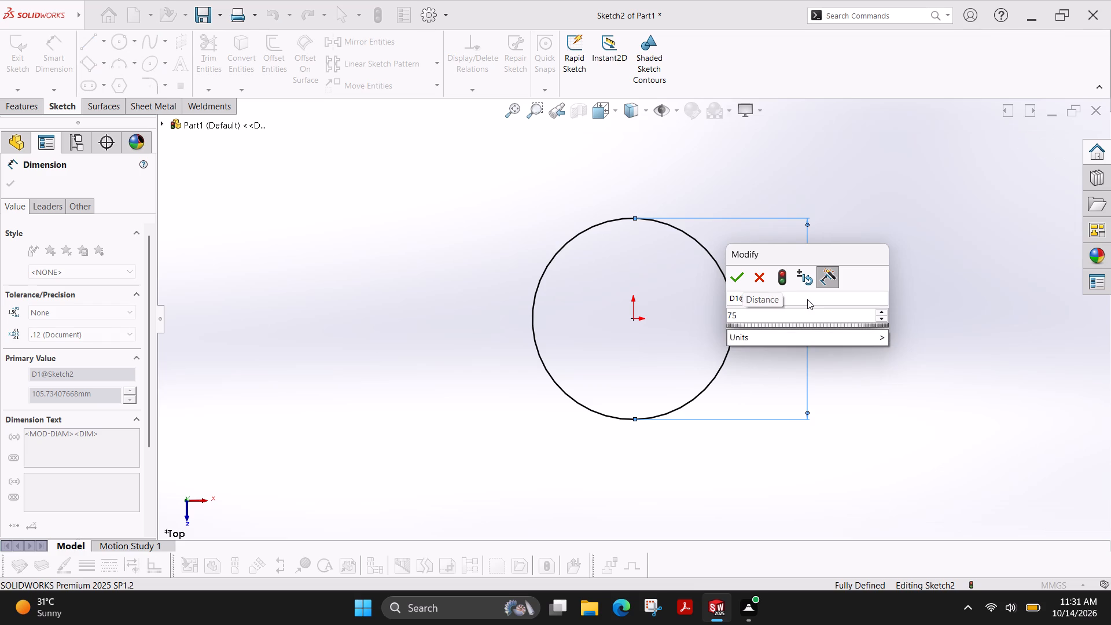
{"action": "key", "text": "Return"}
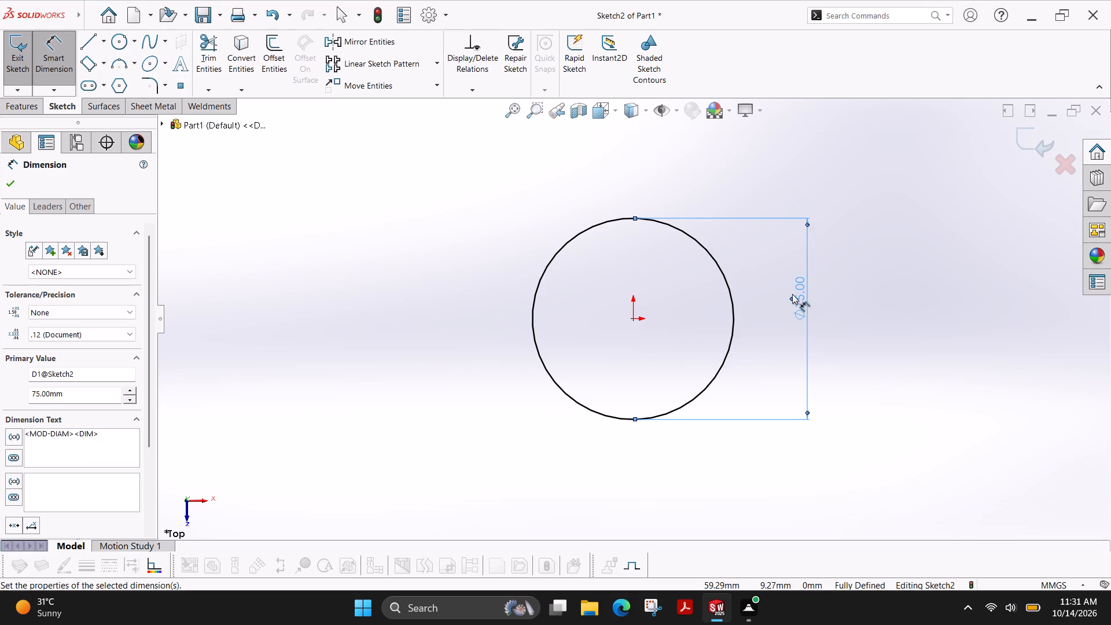
{"action": "left_click", "coordinate": [10, 183]}
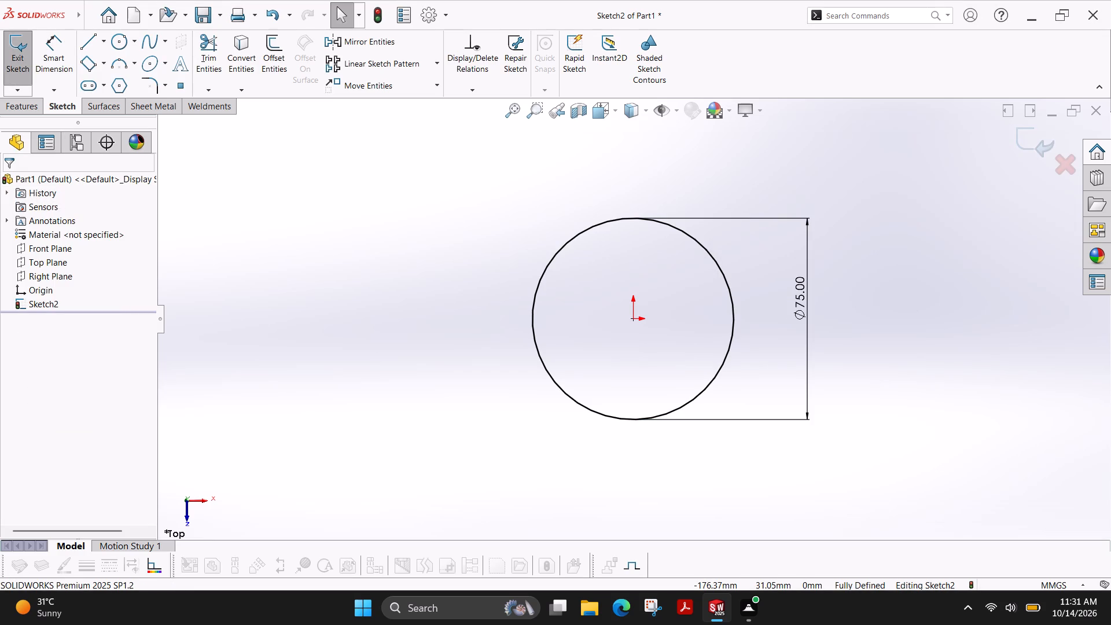
Extrude the circle upward as a blind boss with a depth of 20 mm.
{"action": "left_click", "coordinate": [18, 101]}
{"action": "left_click", "coordinate": [30, 68]}
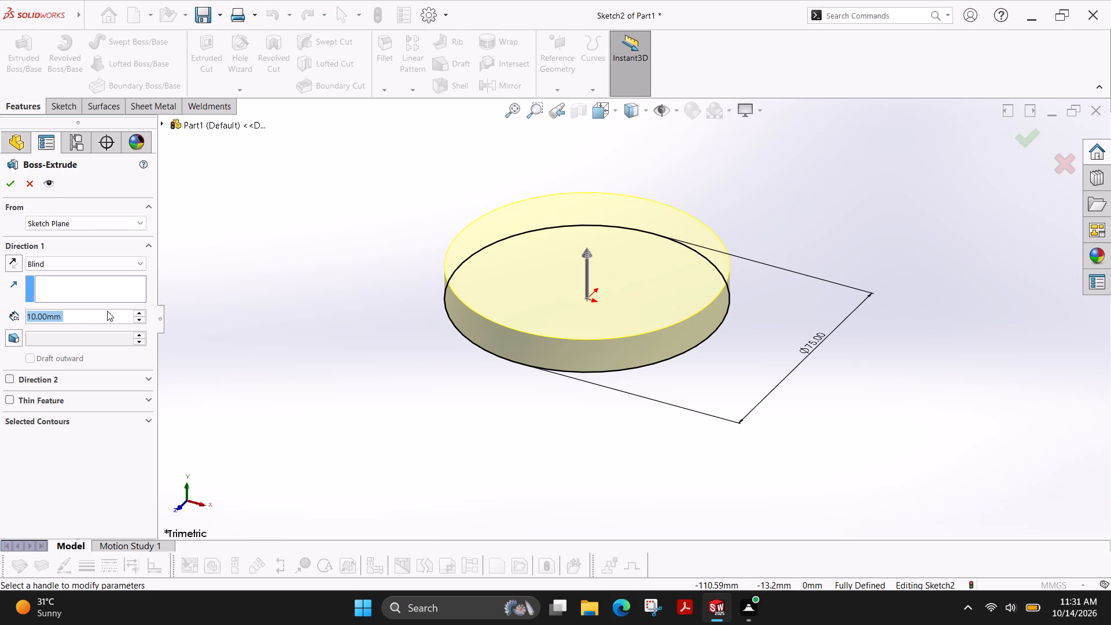
{"action": "left_click", "coordinate": [138, 314]}
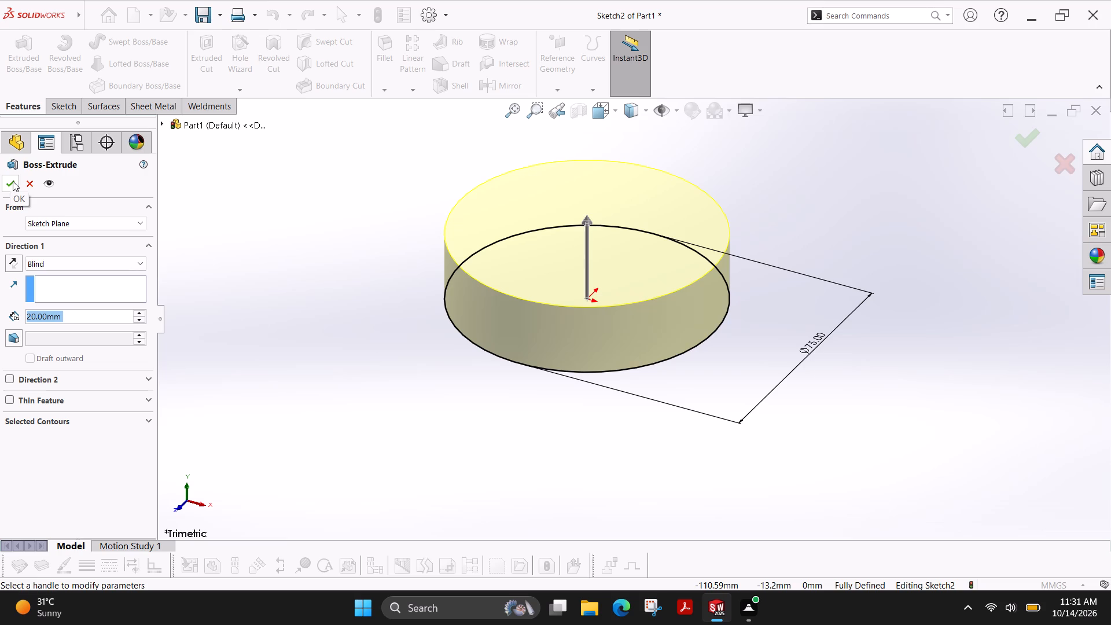
{"action": "left_click", "coordinate": [13, 181]}
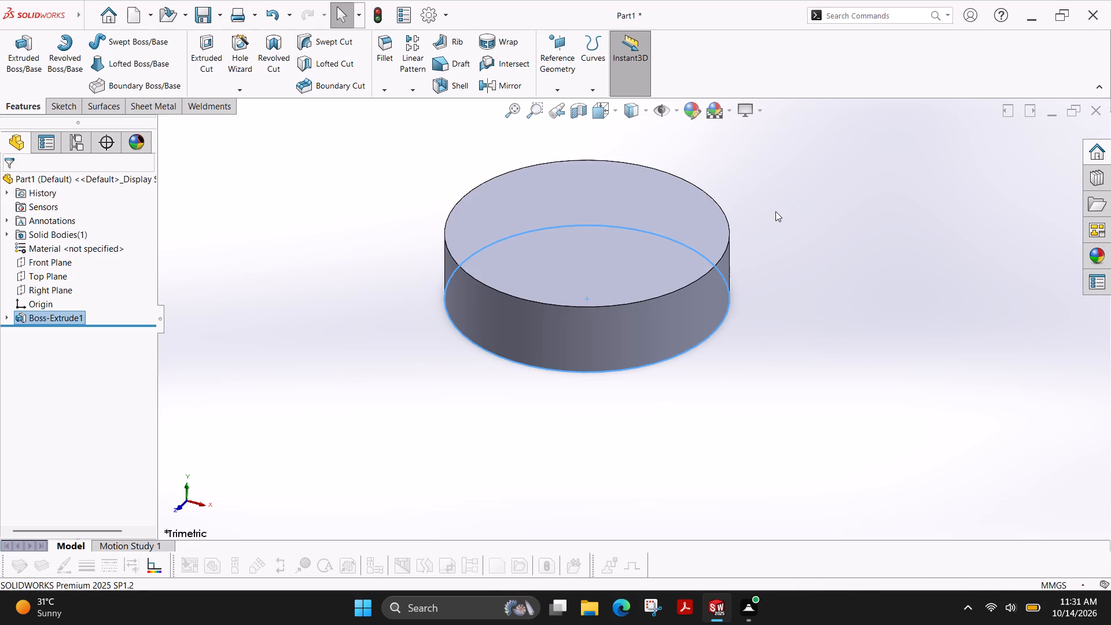
Sketch a circle of about 22.4 mm radius on the disc's top face, centred on the origin.
{"action": "scroll", "coordinate": [775, 211], "scroll_direction": "up", "scroll_amount": 1}
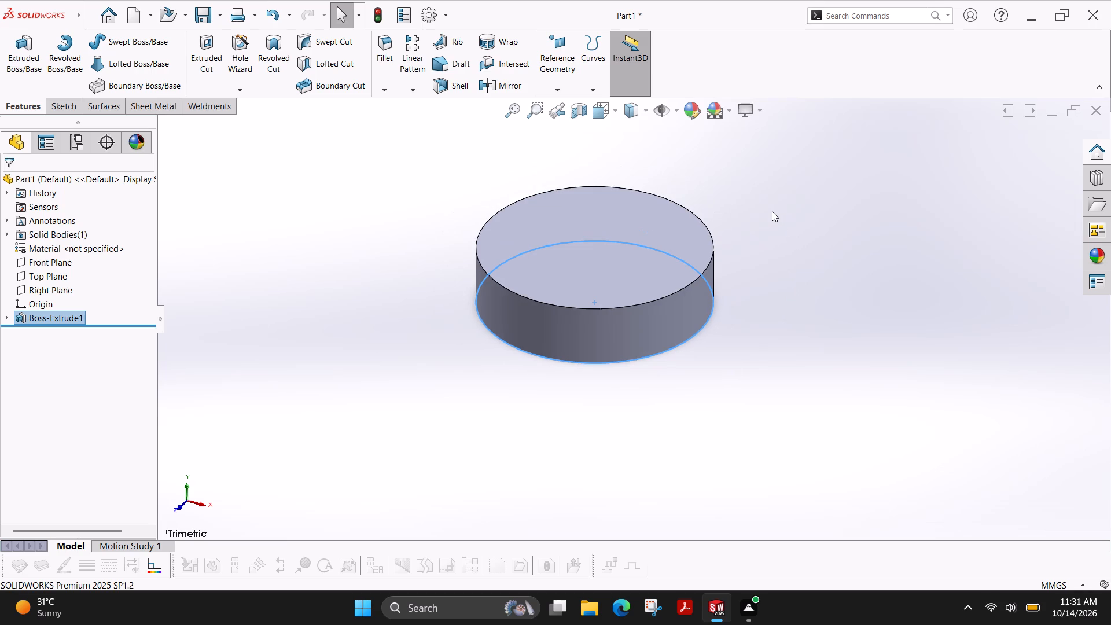
{"action": "scroll", "coordinate": [771, 212], "scroll_direction": "down", "scroll_amount": 2}
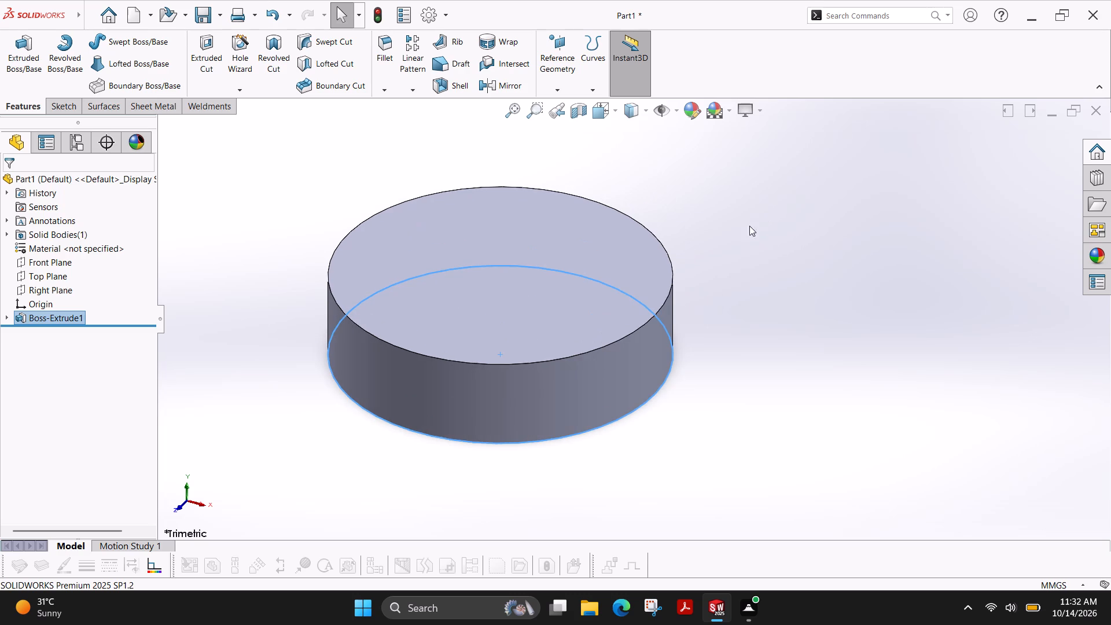
{"action": "scroll", "coordinate": [579, 230], "scroll_direction": "up", "scroll_amount": 1}
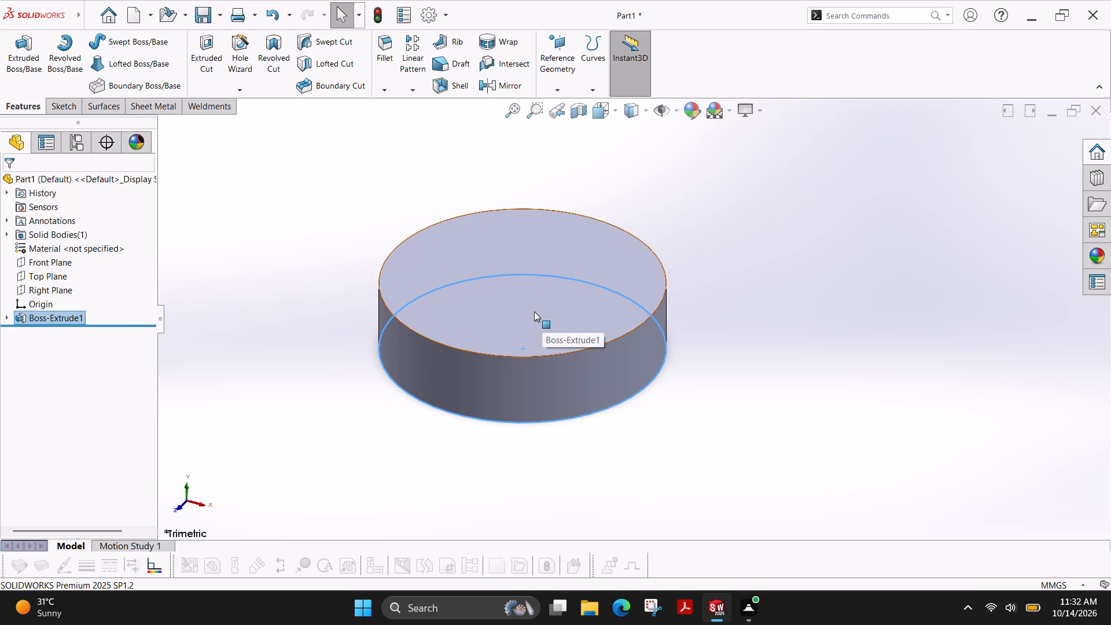
{"action": "left_click", "coordinate": [534, 311]}
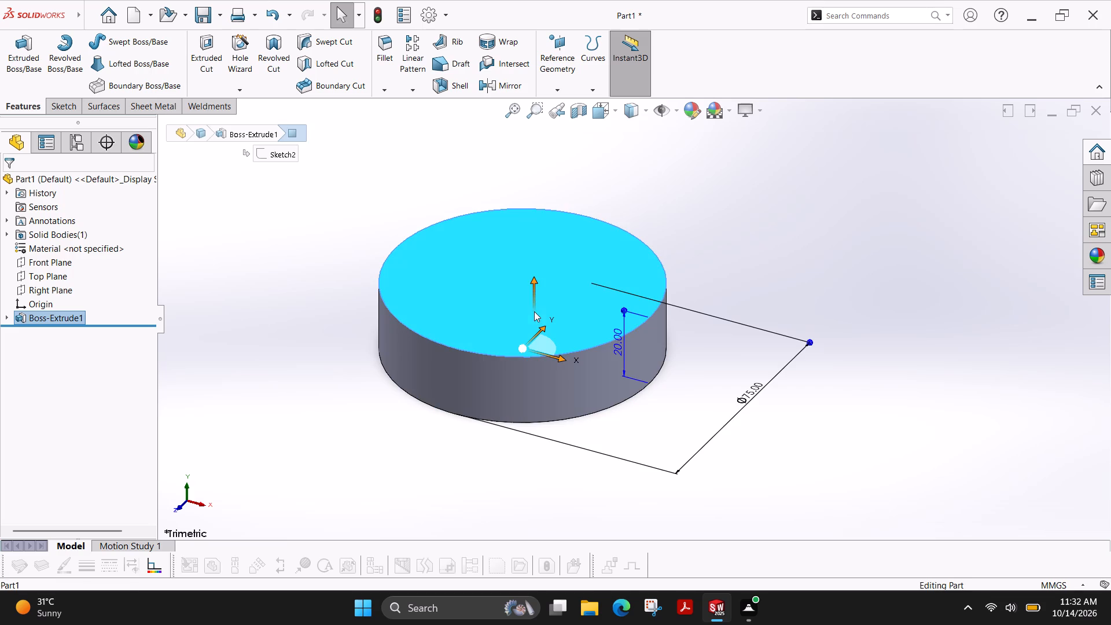
{"action": "left_click", "coordinate": [68, 109]}
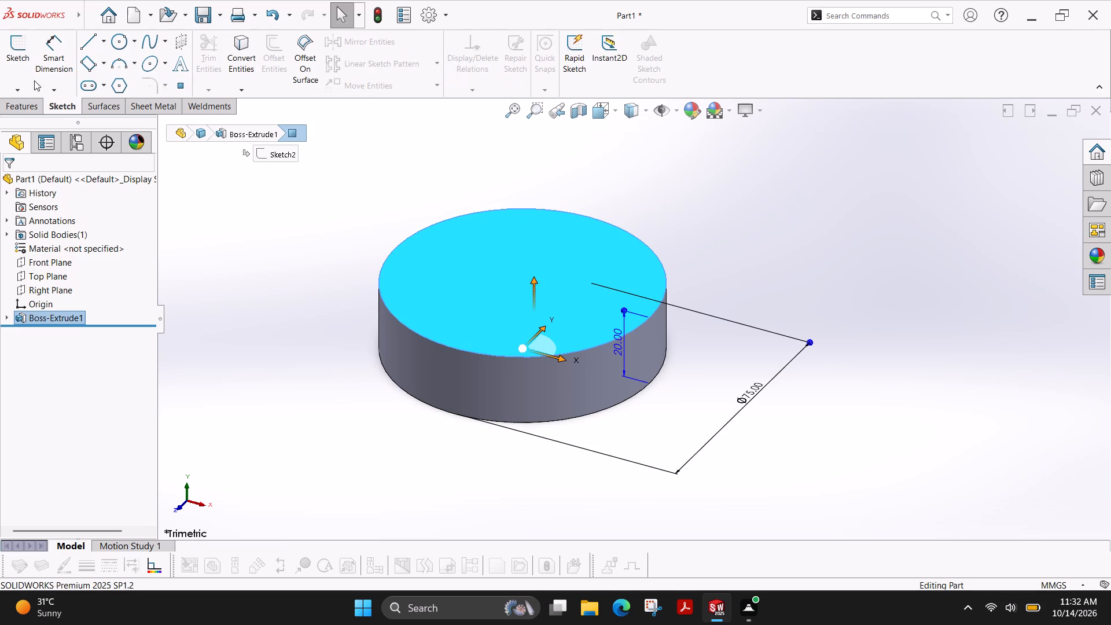
{"action": "left_click", "coordinate": [11, 50]}
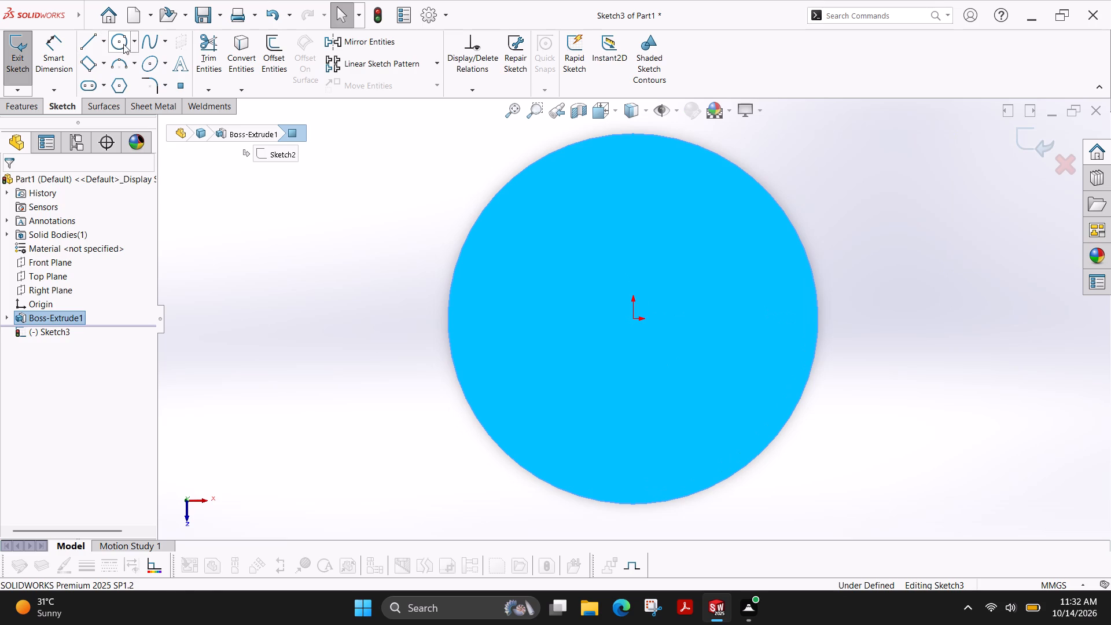
{"action": "left_click", "coordinate": [123, 44]}
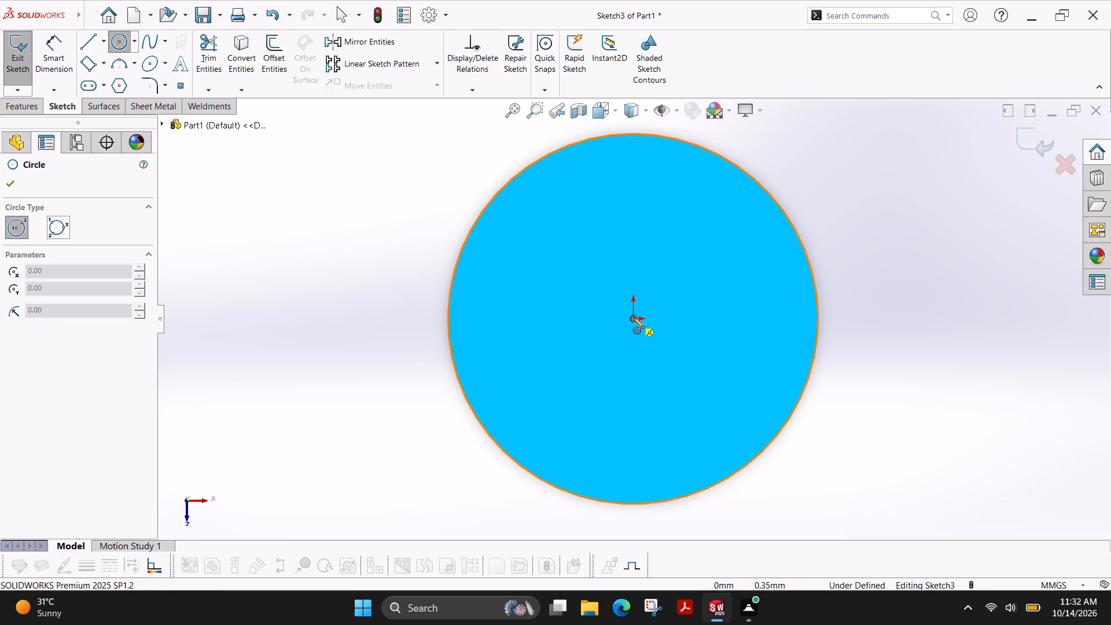
{"action": "left_click", "coordinate": [633, 317]}
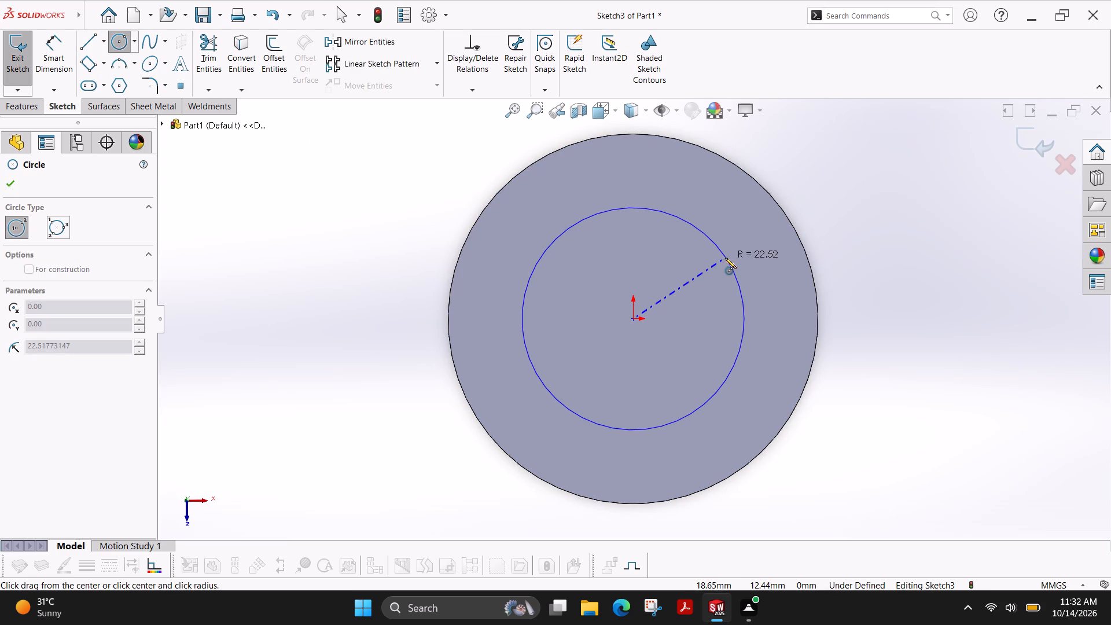
{"action": "left_click", "coordinate": [725, 258]}
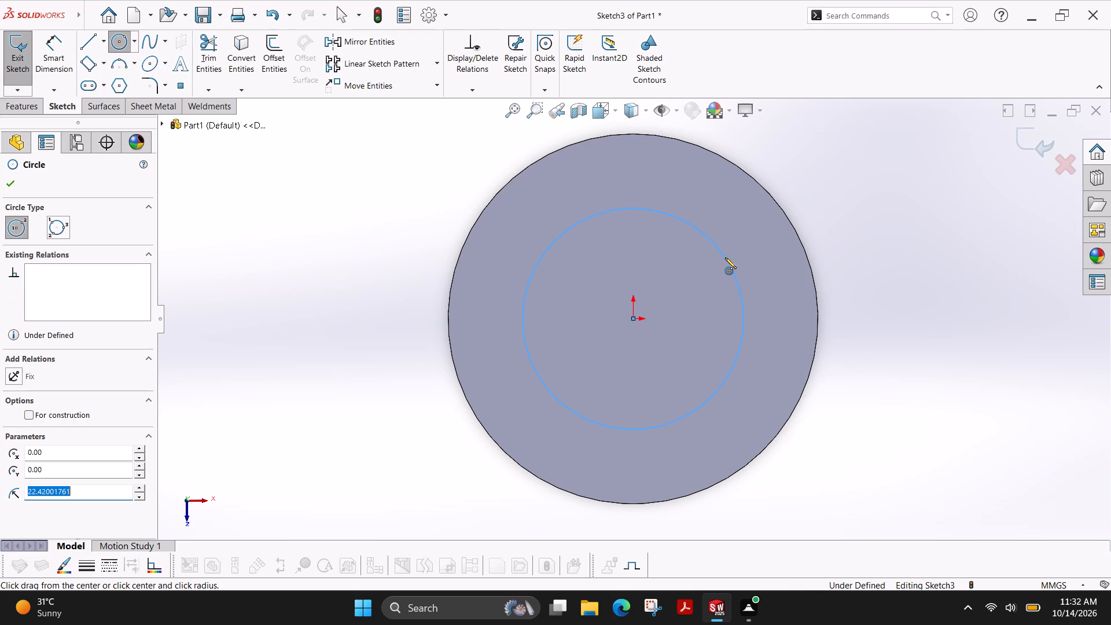
Dimension the diameter of the circle on the top face as 36 mm.
{"action": "left_click", "coordinate": [49, 56]}
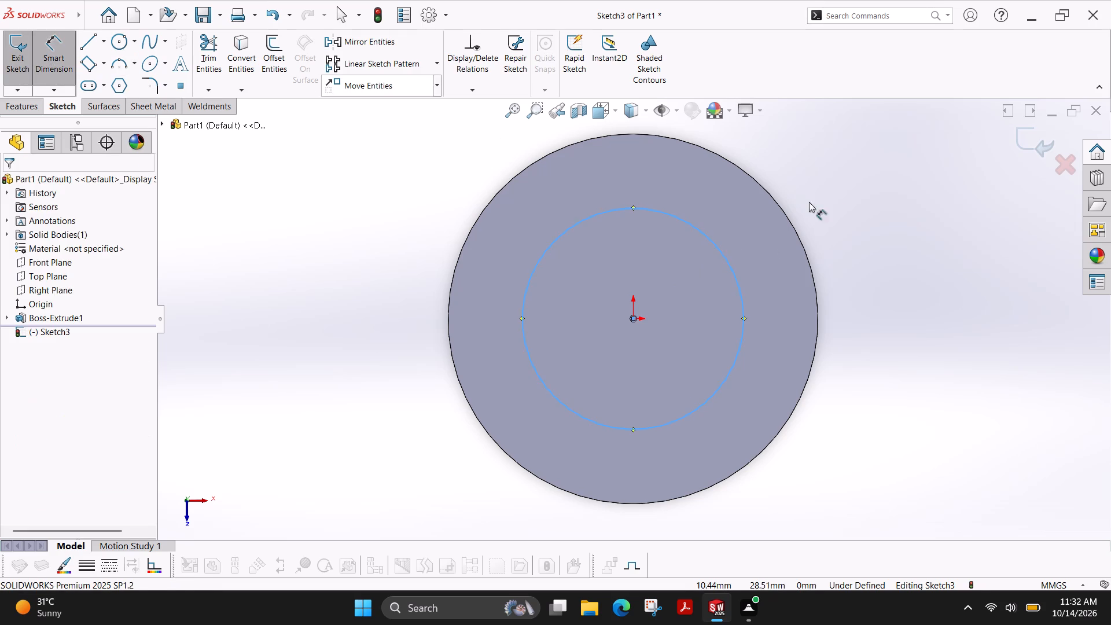
{"action": "left_click", "coordinate": [734, 278]}
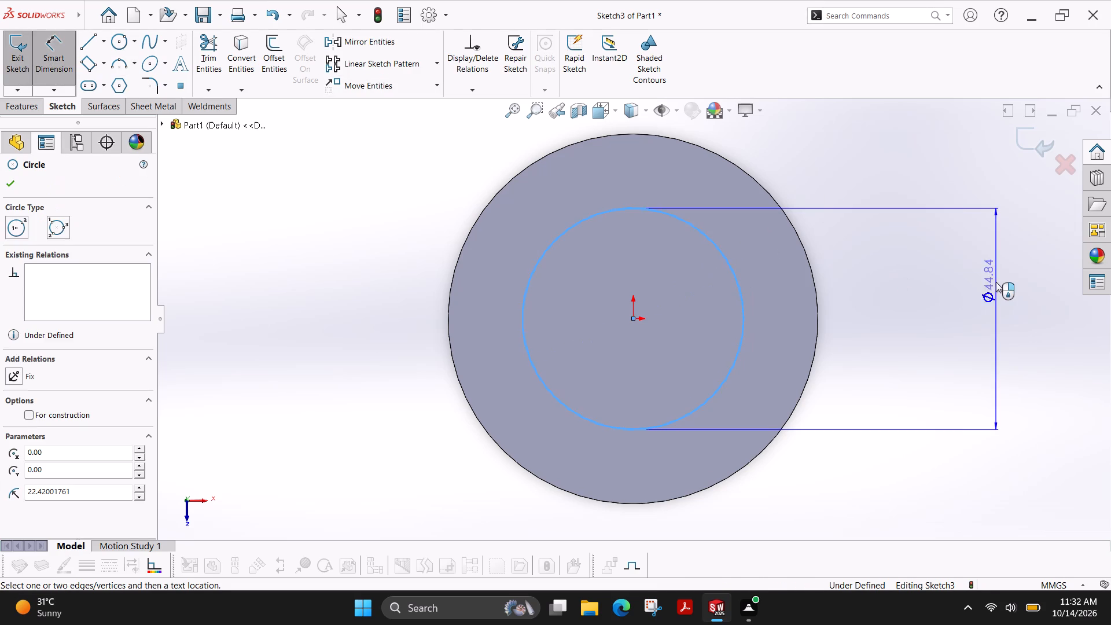
{"action": "left_click", "coordinate": [972, 275]}
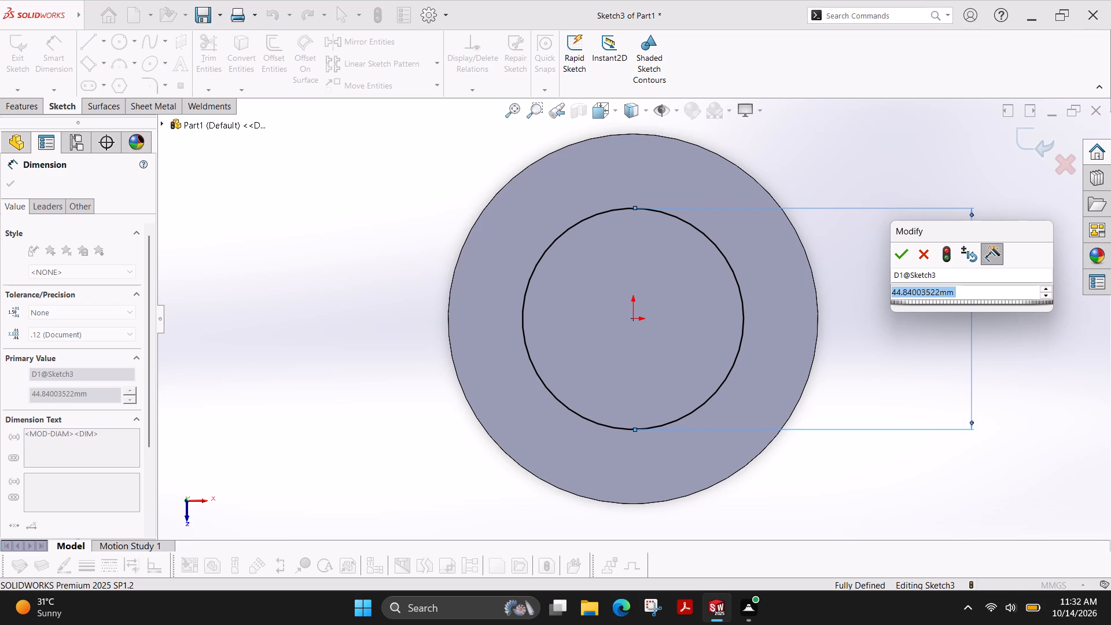
{"action": "type", "text": "36"}
{"action": "key", "text": "Return"}
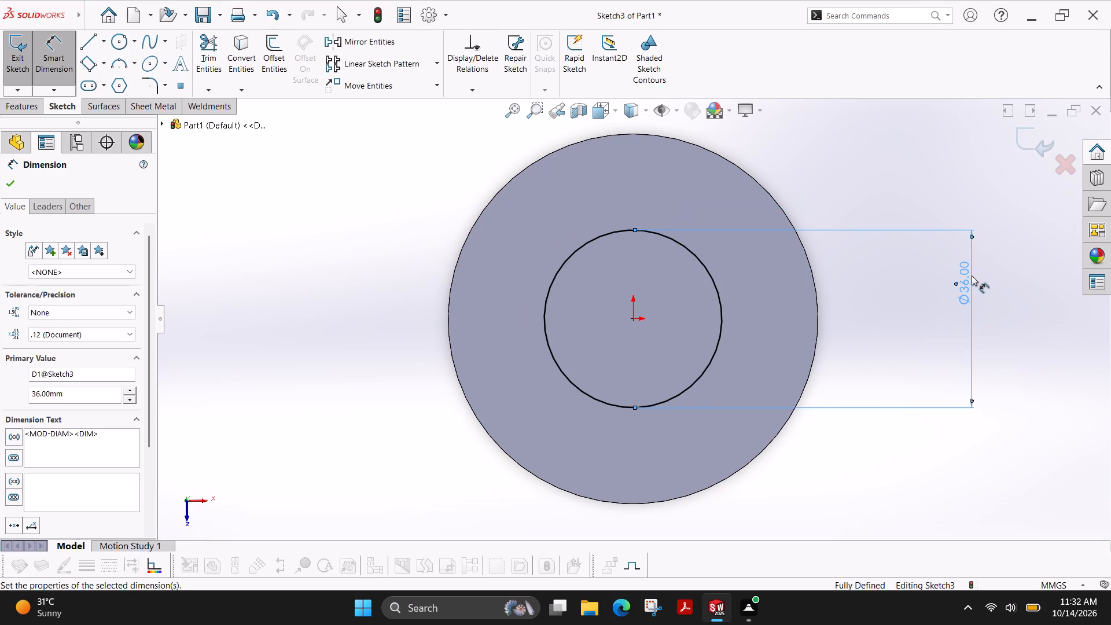
{"action": "left_click", "coordinate": [7, 186]}
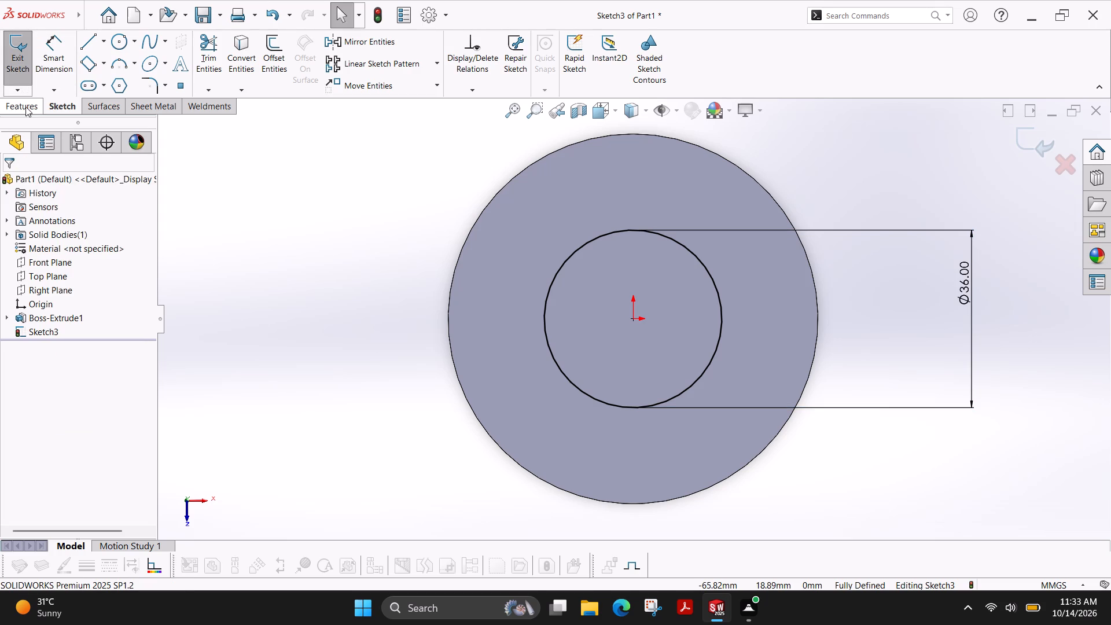
Extrude the 36 mm circle upward as a blind boss with a depth of 41.5 mm, merged with the disc.
{"action": "left_click", "coordinate": [25, 106]}
{"action": "left_click", "coordinate": [20, 67]}
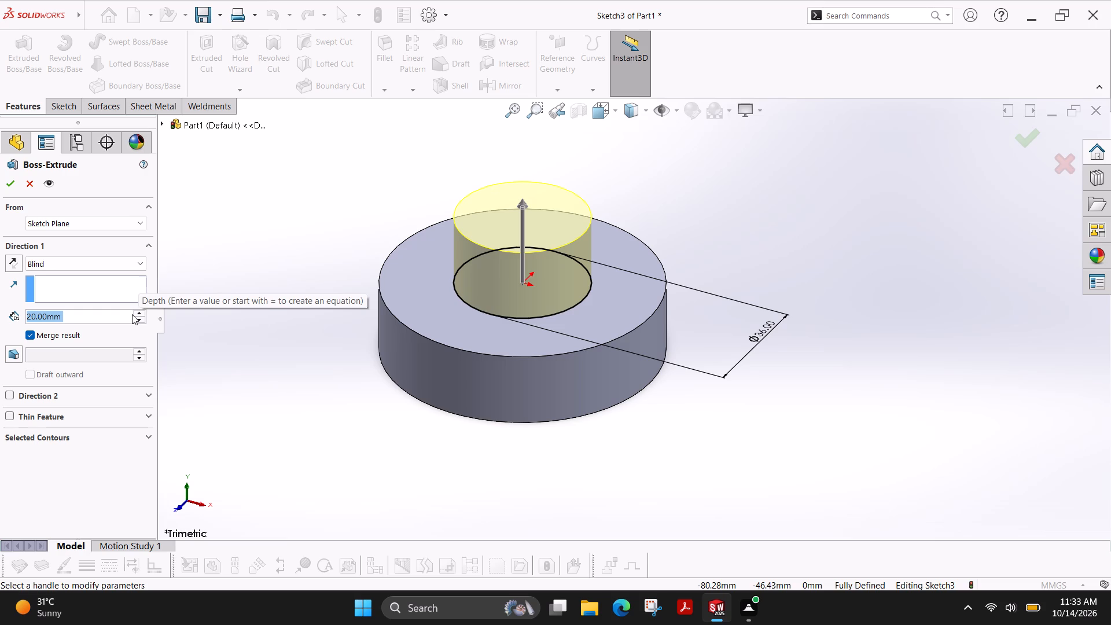
{"action": "left_click", "coordinate": [132, 314]}
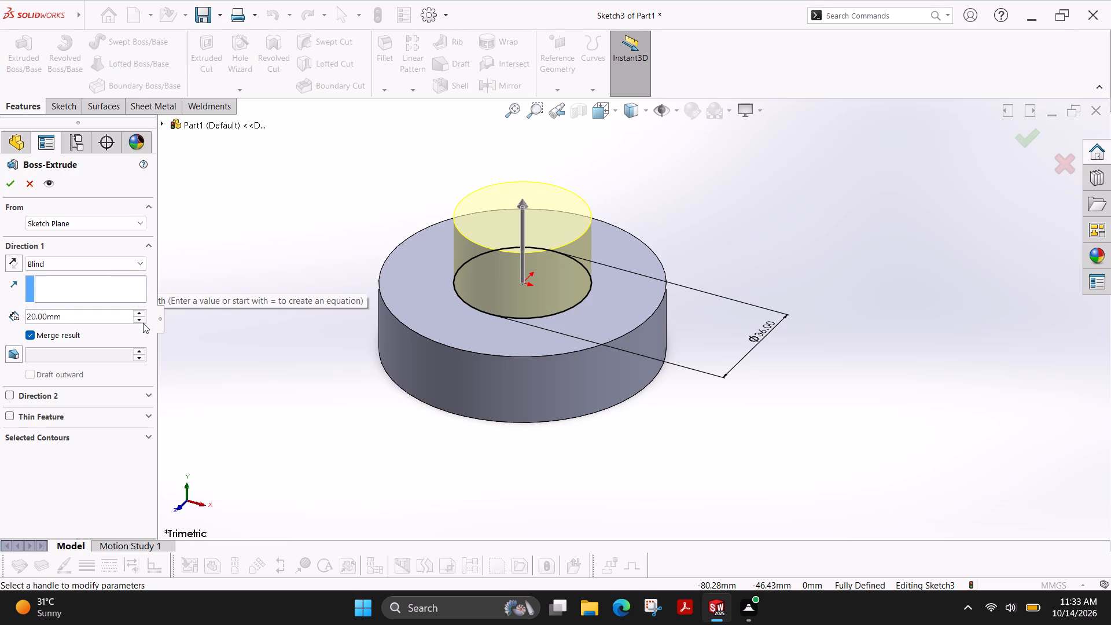
{"action": "left_click", "coordinate": [138, 314]}
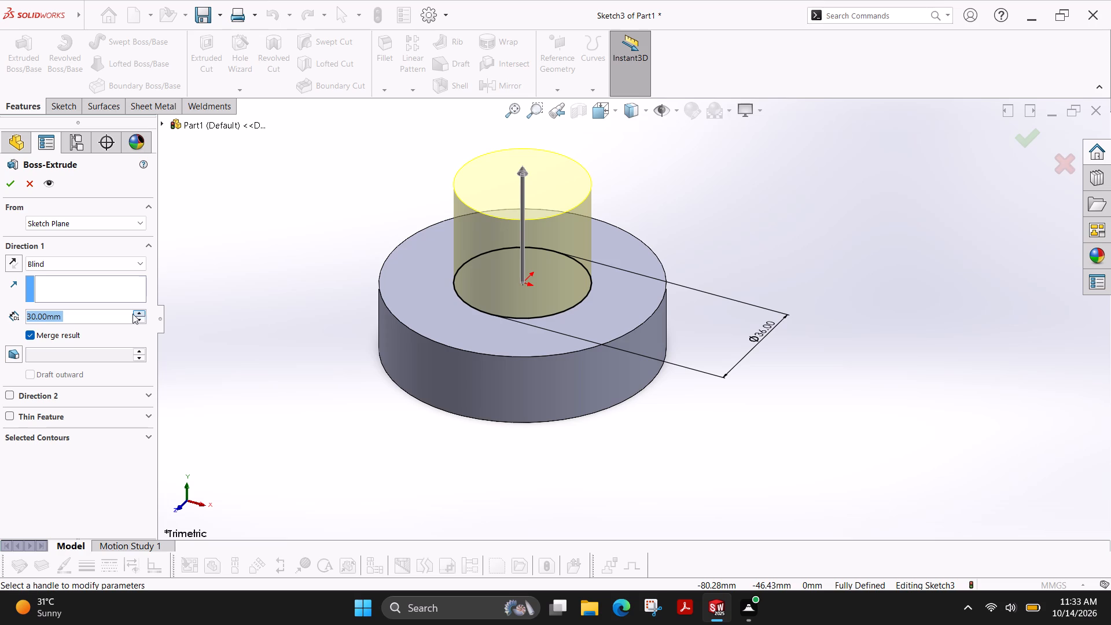
{"action": "type", "text": "41"}
{"action": "type", "text": ".5"}
{"action": "key", "text": "Return"}
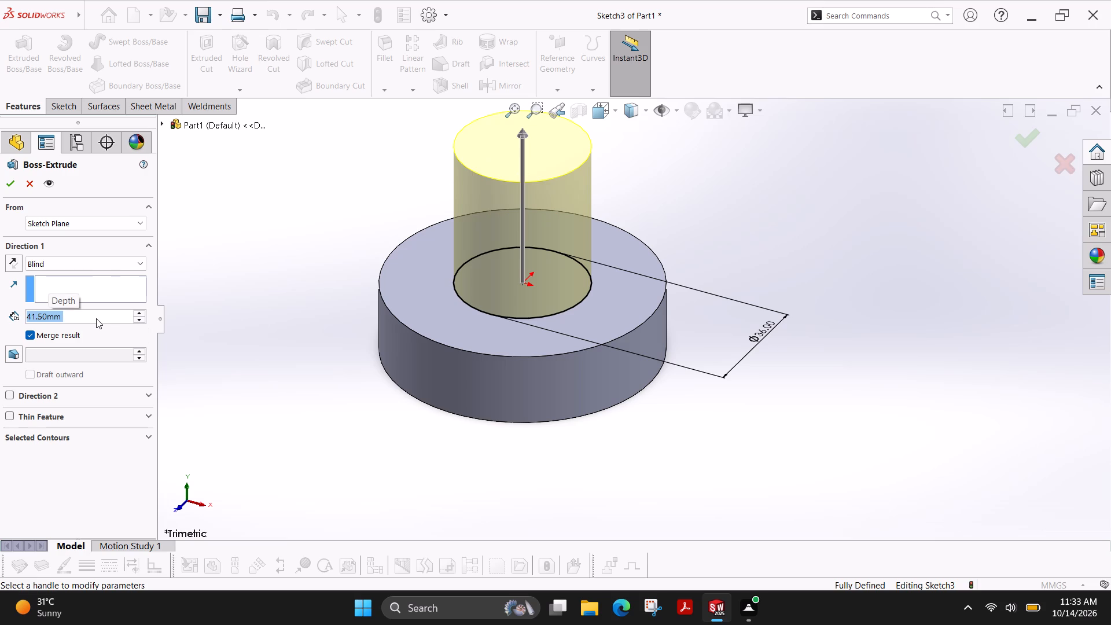
{"action": "left_click", "coordinate": [8, 183]}
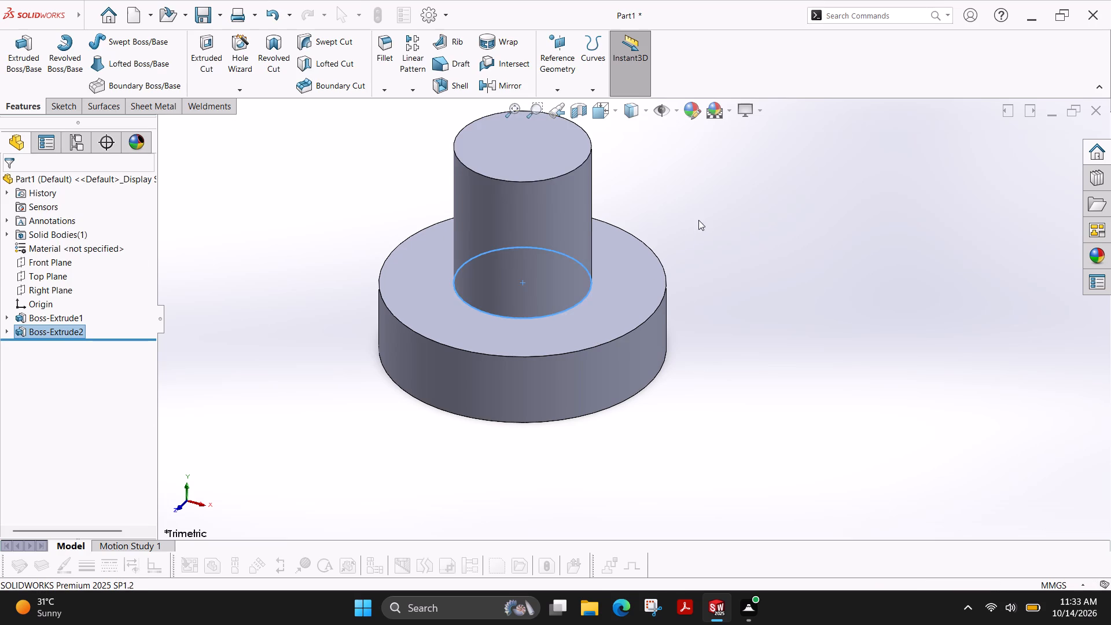
Edit the upper cylindrical boss's extrusion and set its blind depth to 34 mm.
{"action": "scroll", "coordinate": [691, 222], "scroll_direction": "down", "scroll_amount": 1}
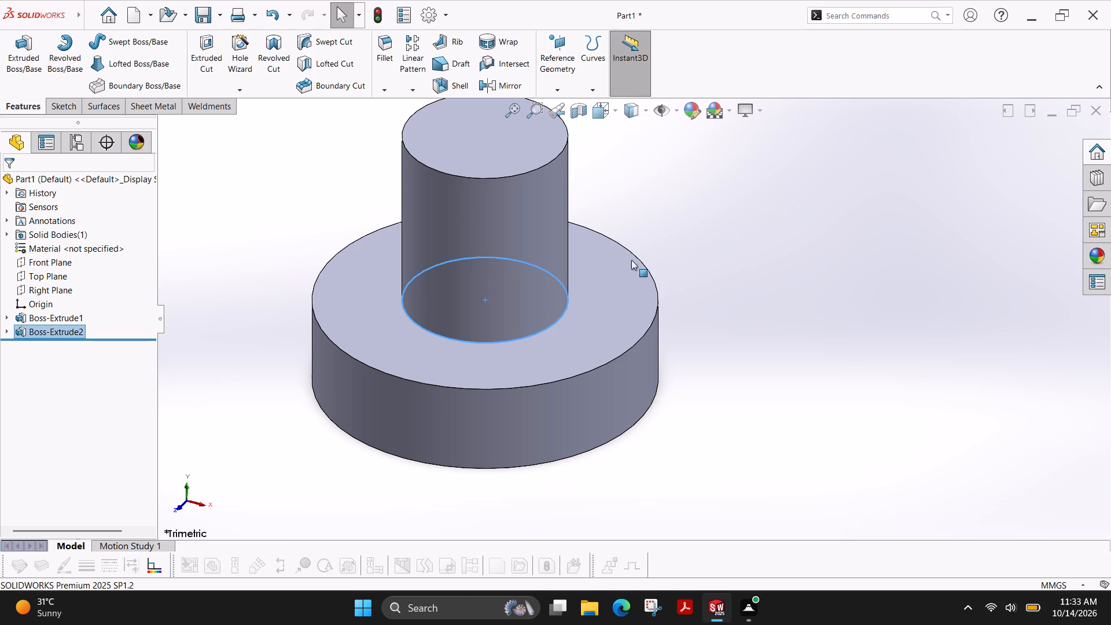
{"action": "left_click", "coordinate": [494, 209]}
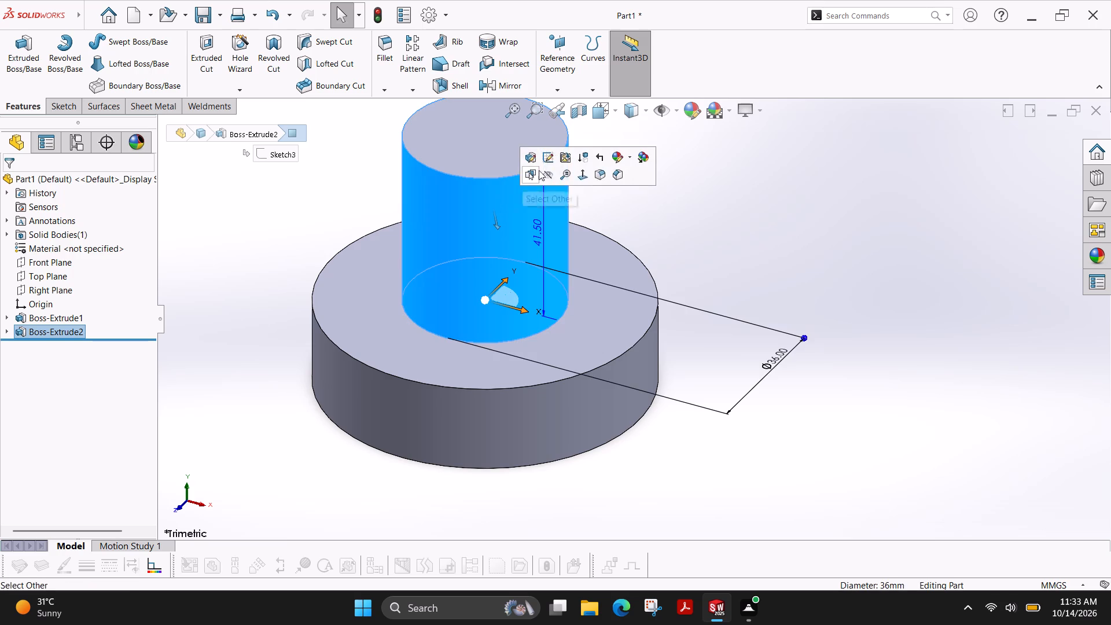
{"action": "left_click", "coordinate": [534, 164]}
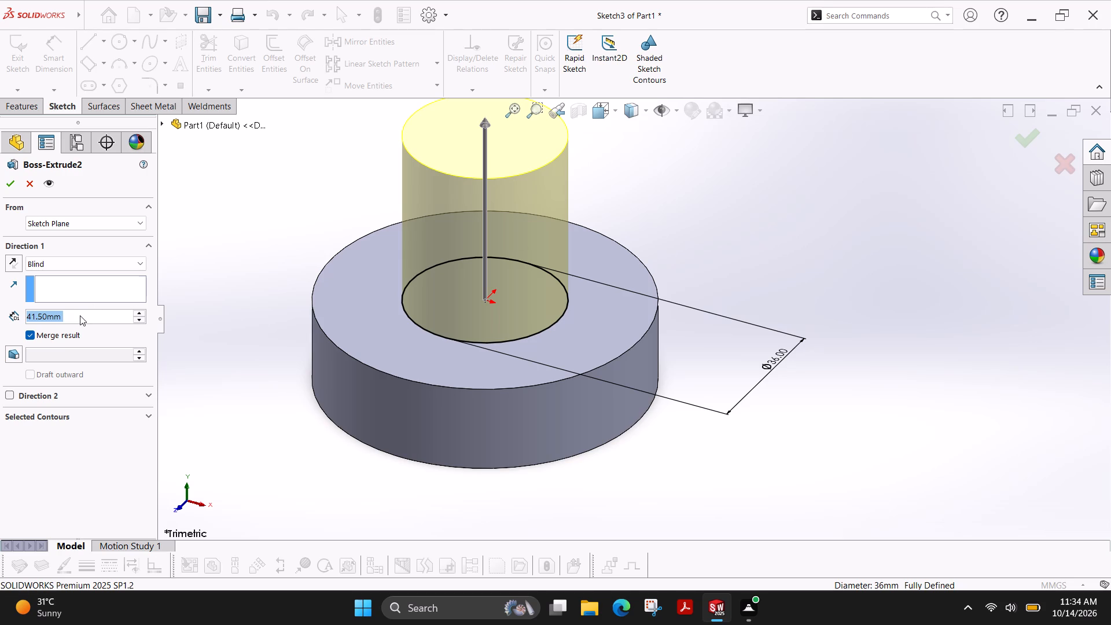
{"action": "type", "text": "35"}
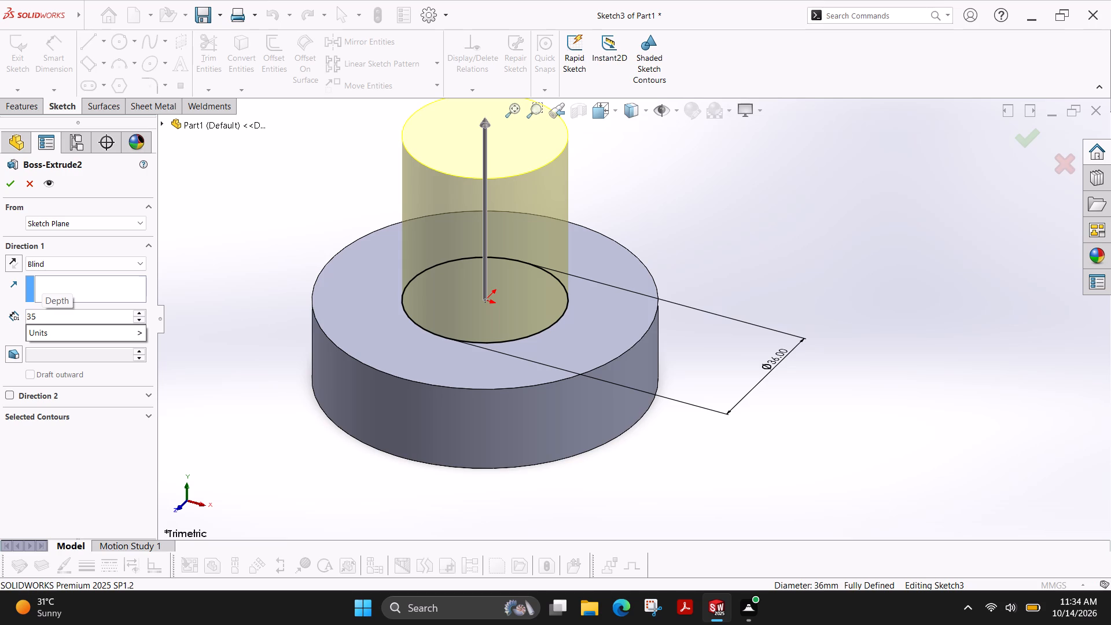
{"action": "key", "text": "BackSpace"}
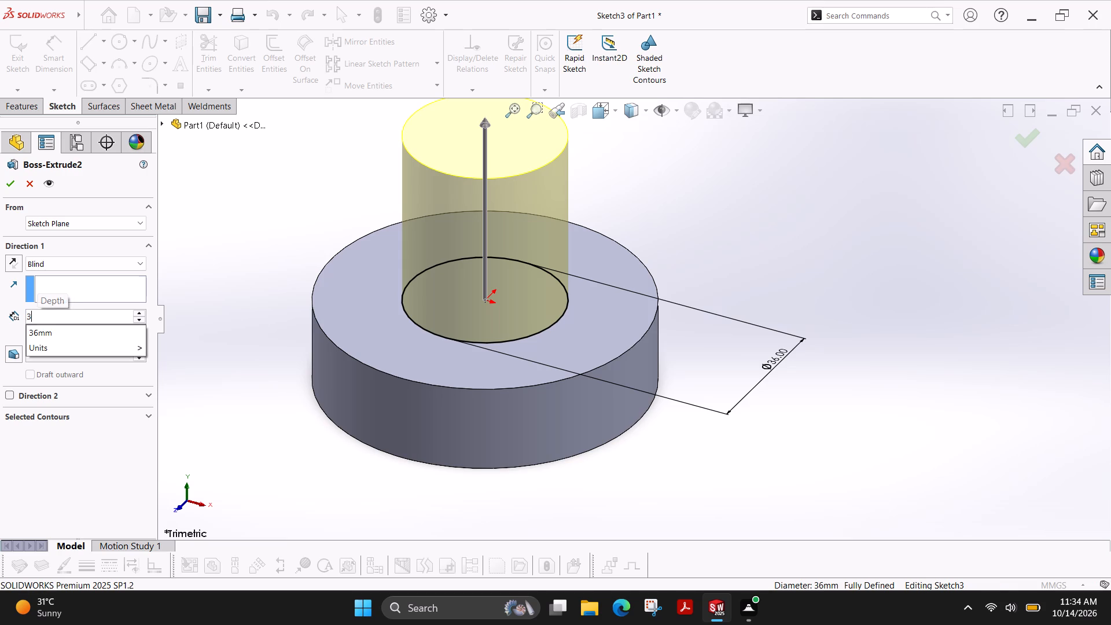
{"action": "key", "text": "8"}
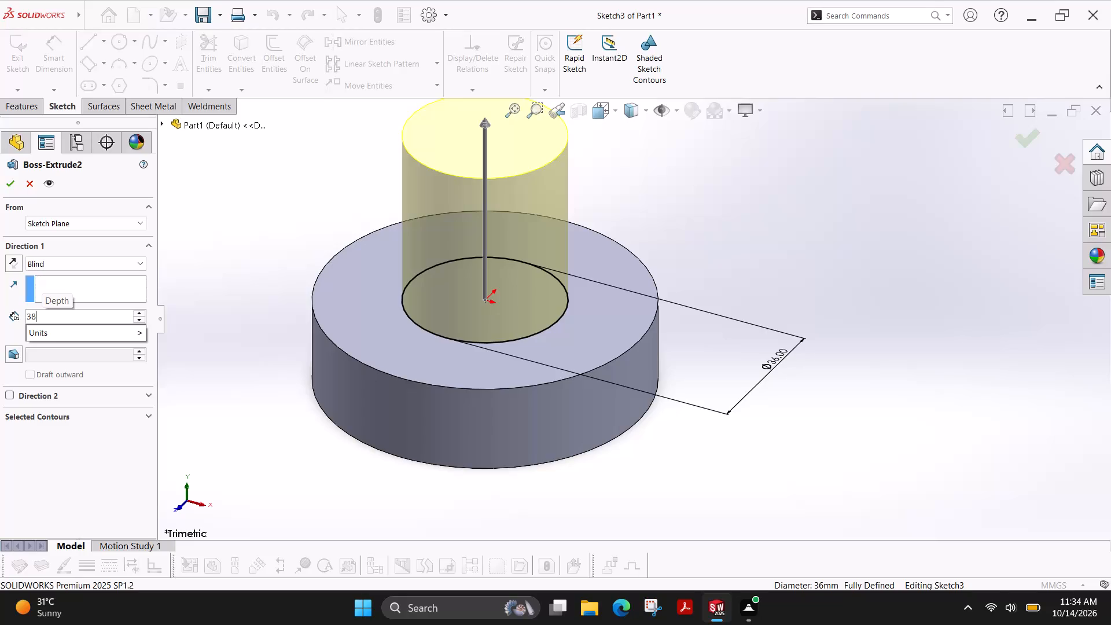
{"action": "key", "text": "BackSpace"}
{"action": "key", "text": "4"}
{"action": "key", "text": "Return"}
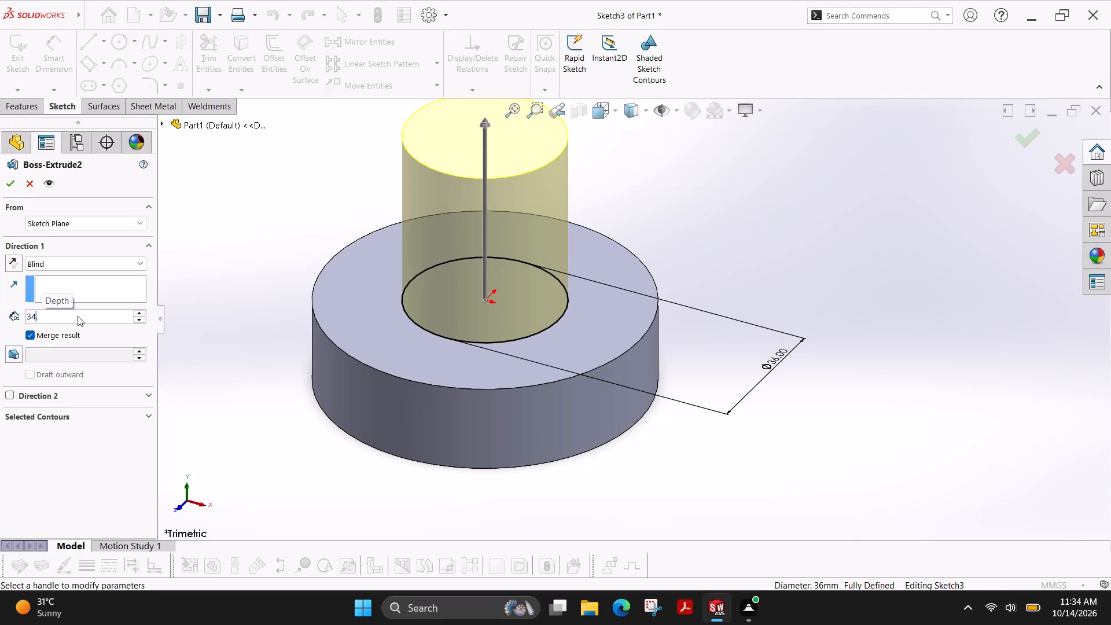
{"action": "left_click", "coordinate": [11, 181]}
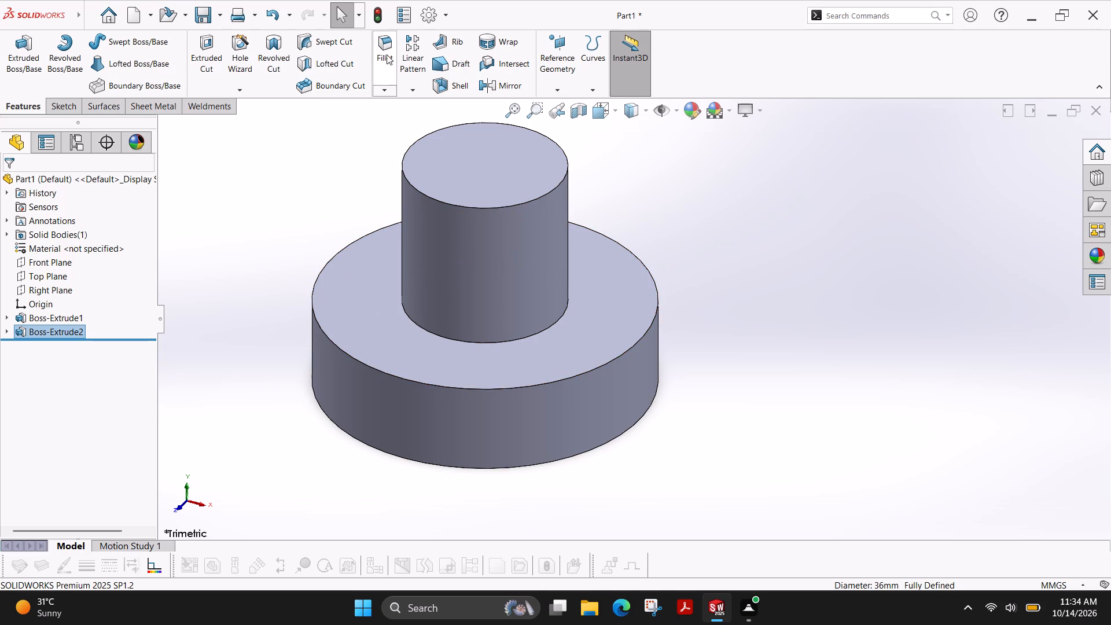
Add a constant-size symmetric fillet of 10 mm radius to the edge where the cylindrical boss meets the disc.
{"action": "left_click", "coordinate": [385, 36]}
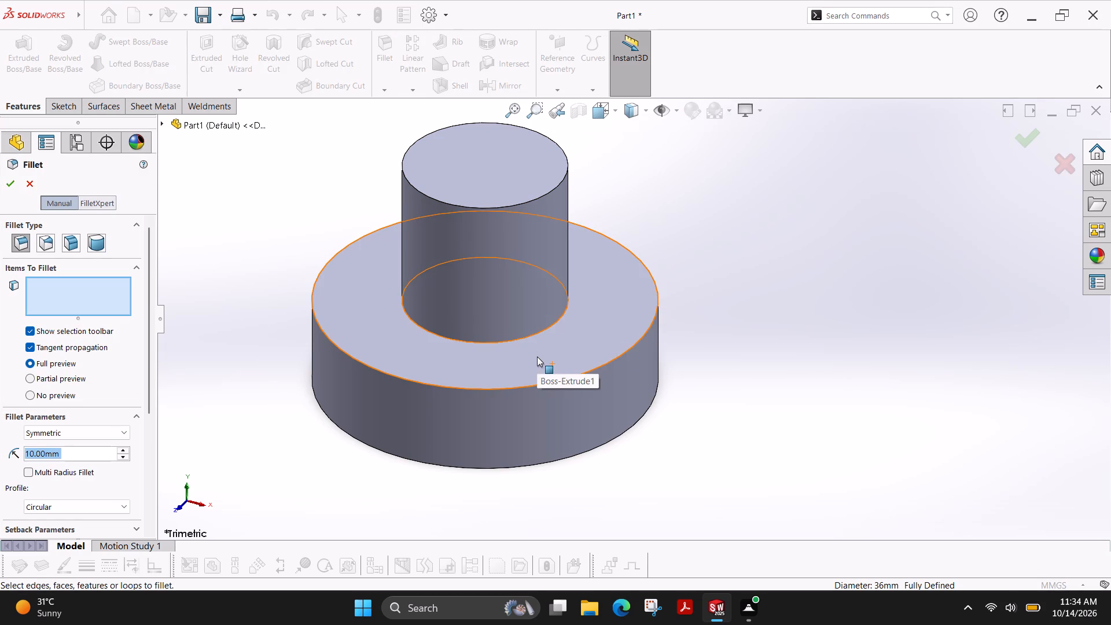
{"action": "left_click", "coordinate": [500, 341]}
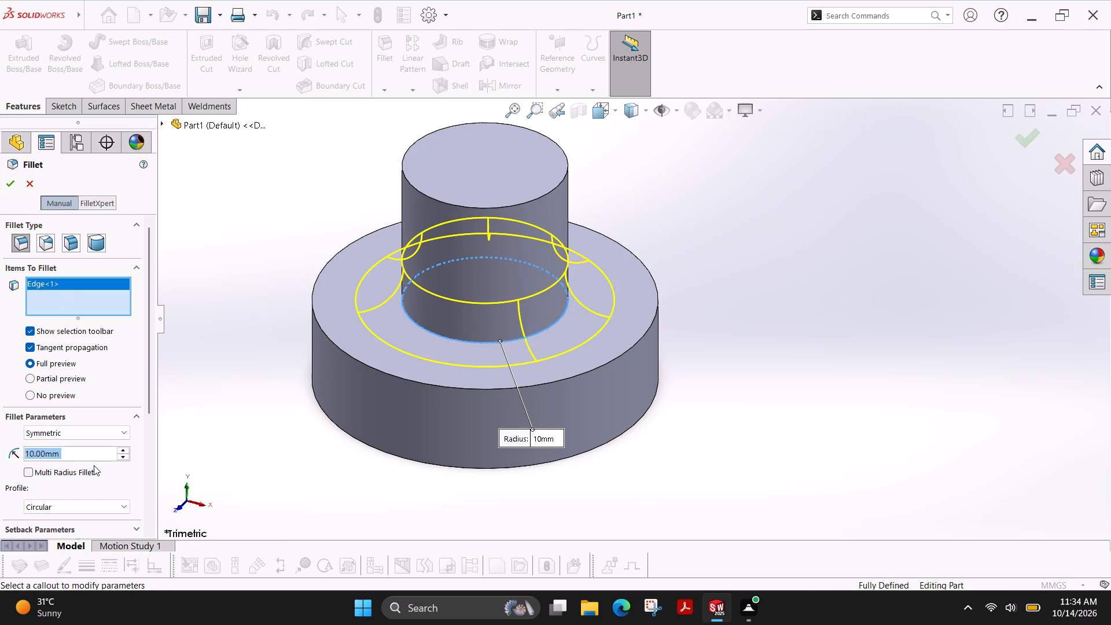
{"action": "left_click", "coordinate": [89, 241]}
{"action": "left_click", "coordinate": [22, 244]}
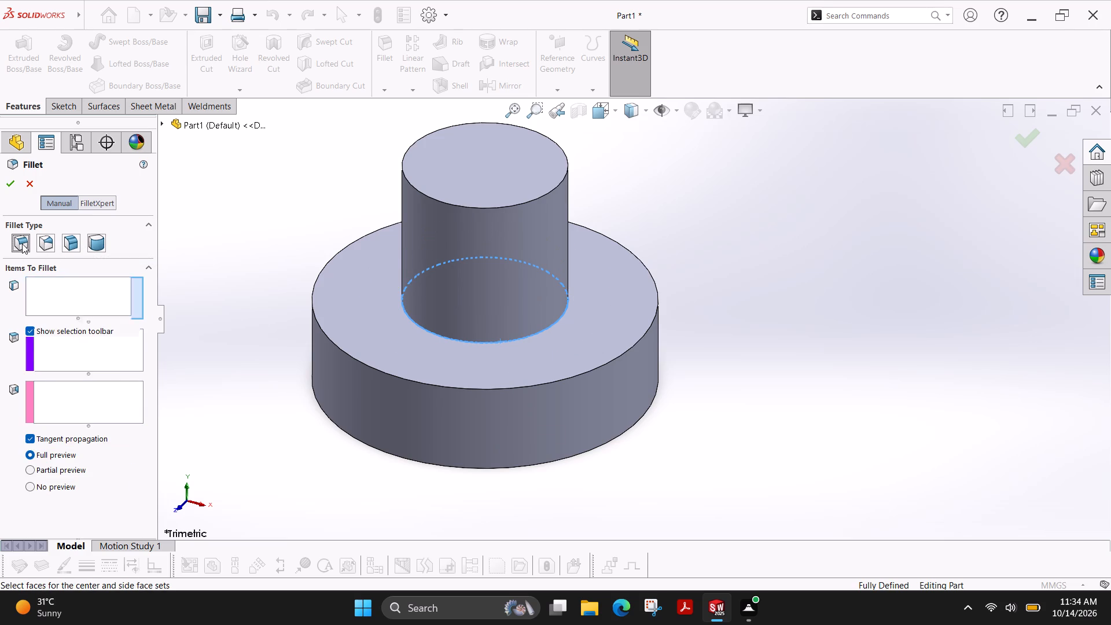
{"action": "left_click", "coordinate": [76, 240]}
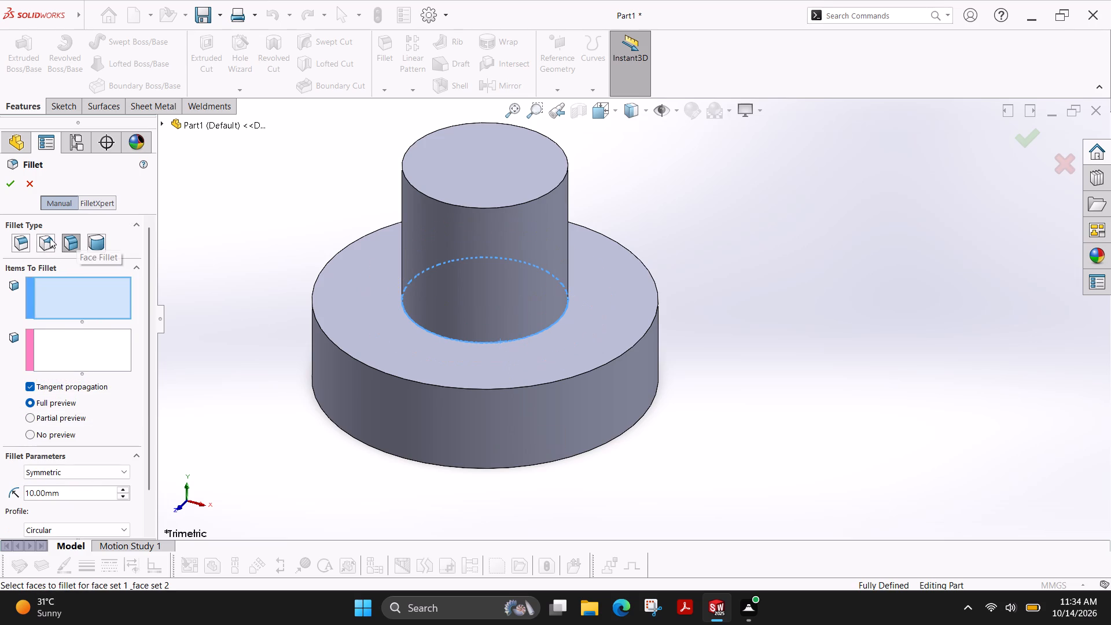
{"action": "left_click", "coordinate": [17, 242]}
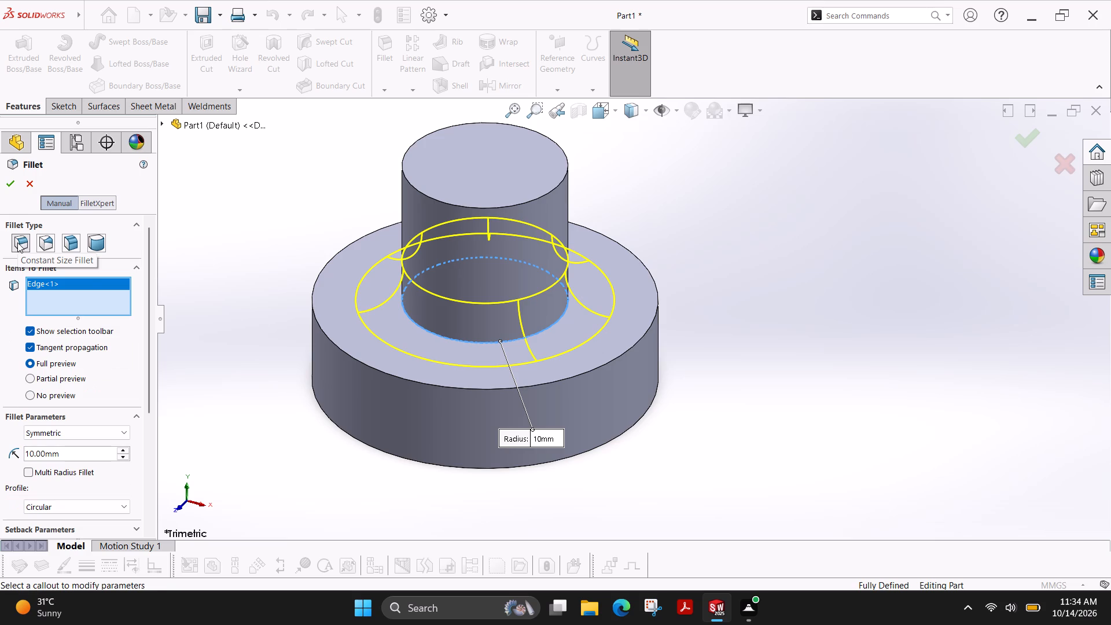
{"action": "left_click", "coordinate": [9, 187]}
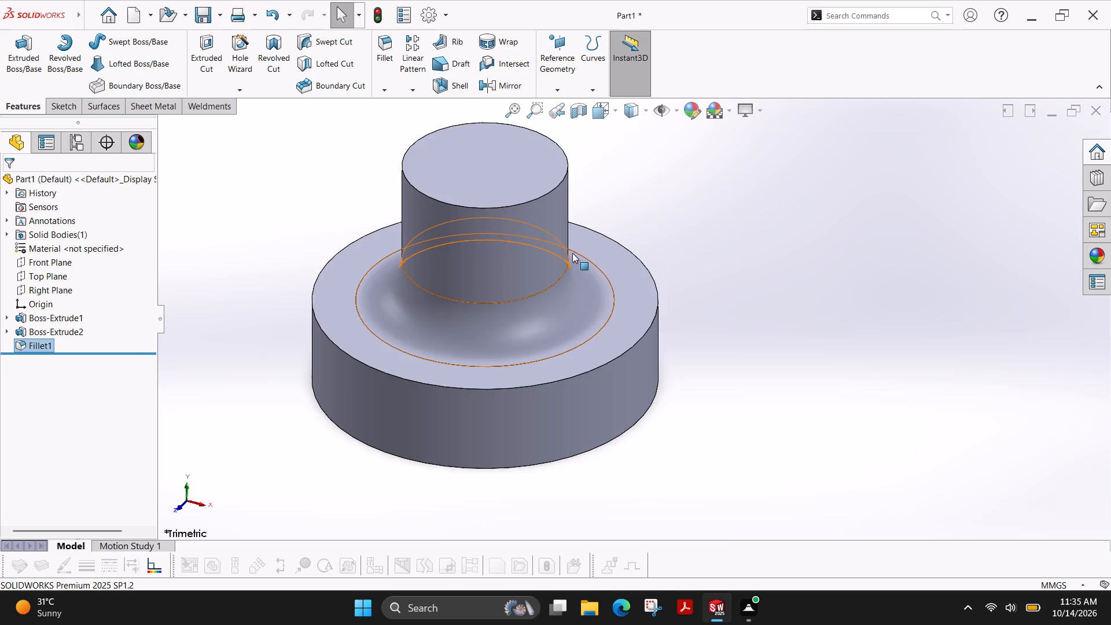
Examine the fillet between the cylindrical boss and the disc up close.
{"action": "scroll", "coordinate": [572, 253], "scroll_direction": "down", "scroll_amount": 3}
{"action": "scroll", "coordinate": [590, 334], "scroll_direction": "down", "scroll_amount": 3}
{"action": "scroll", "coordinate": [590, 269], "scroll_direction": "up", "scroll_amount": 2}
{"action": "scroll", "coordinate": [589, 274], "scroll_direction": "down", "scroll_amount": 2}
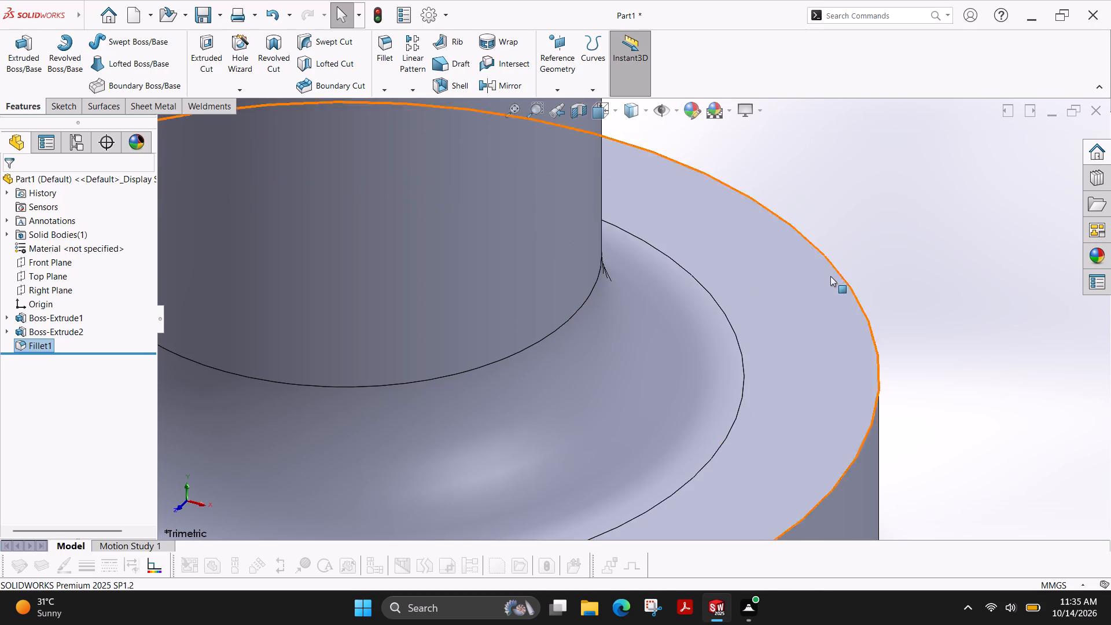
{"action": "scroll", "coordinate": [830, 277], "scroll_direction": "down", "scroll_amount": 4}
{"action": "scroll", "coordinate": [380, 270], "scroll_direction": "down", "scroll_amount": 3}
{"action": "scroll", "coordinate": [288, 253], "scroll_direction": "down", "scroll_amount": 2}
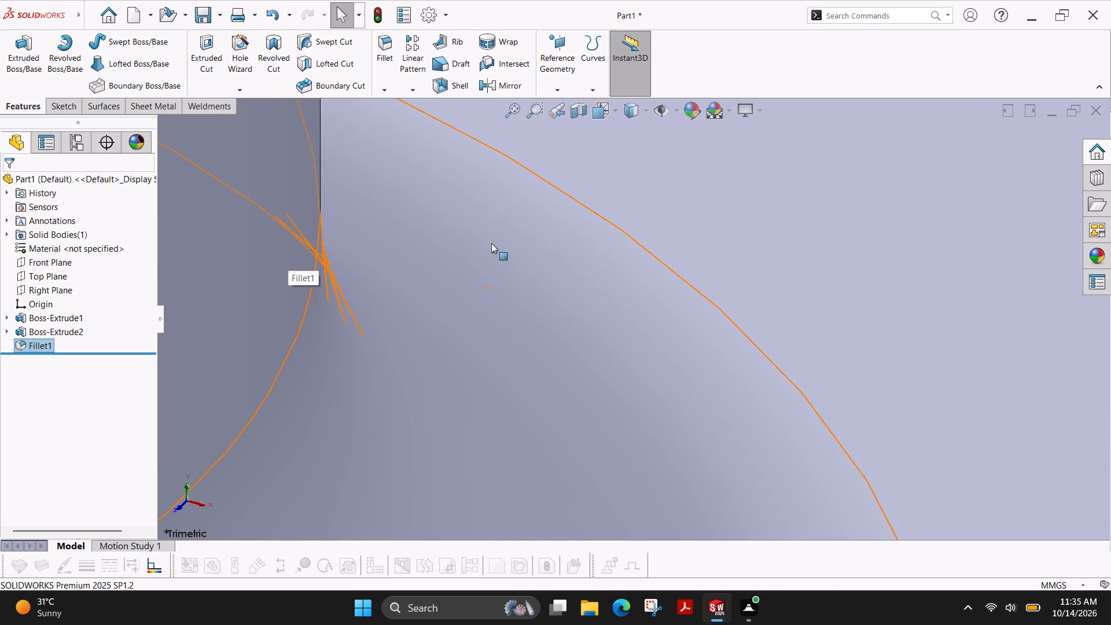
Examine the fillet and its edge where the cylindrical boss rises from it, up close and from further away.
{"action": "scroll", "coordinate": [855, 306], "scroll_direction": "up", "scroll_amount": 2}
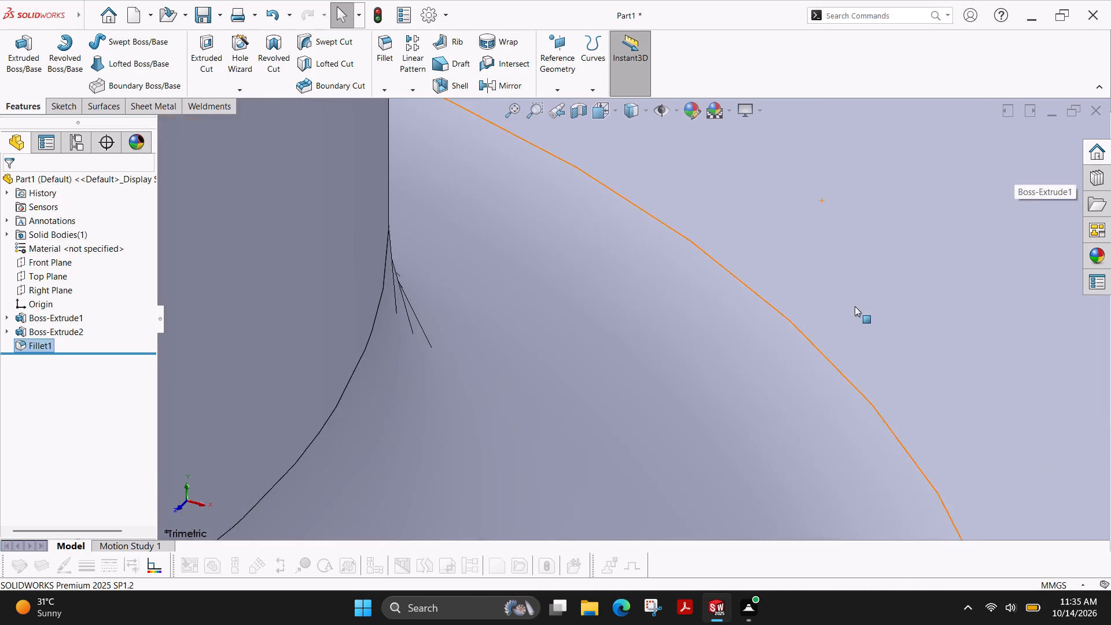
{"action": "scroll", "coordinate": [855, 306], "scroll_direction": "up", "scroll_amount": 12}
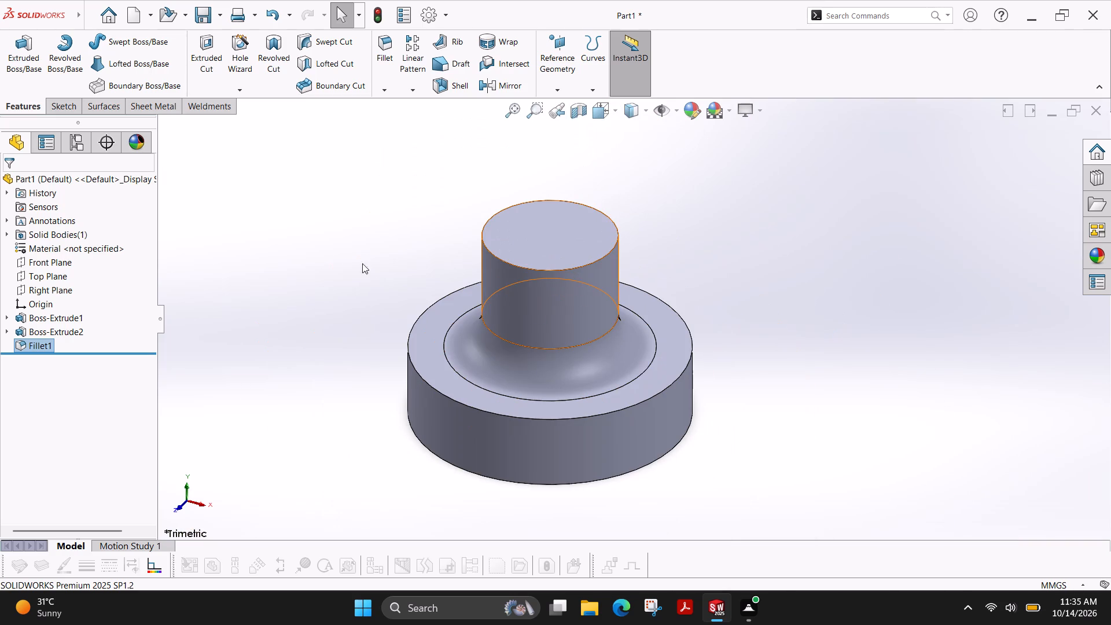
{"action": "middle_click", "coordinate": [426, 285], "text": "ctrl+shift"}
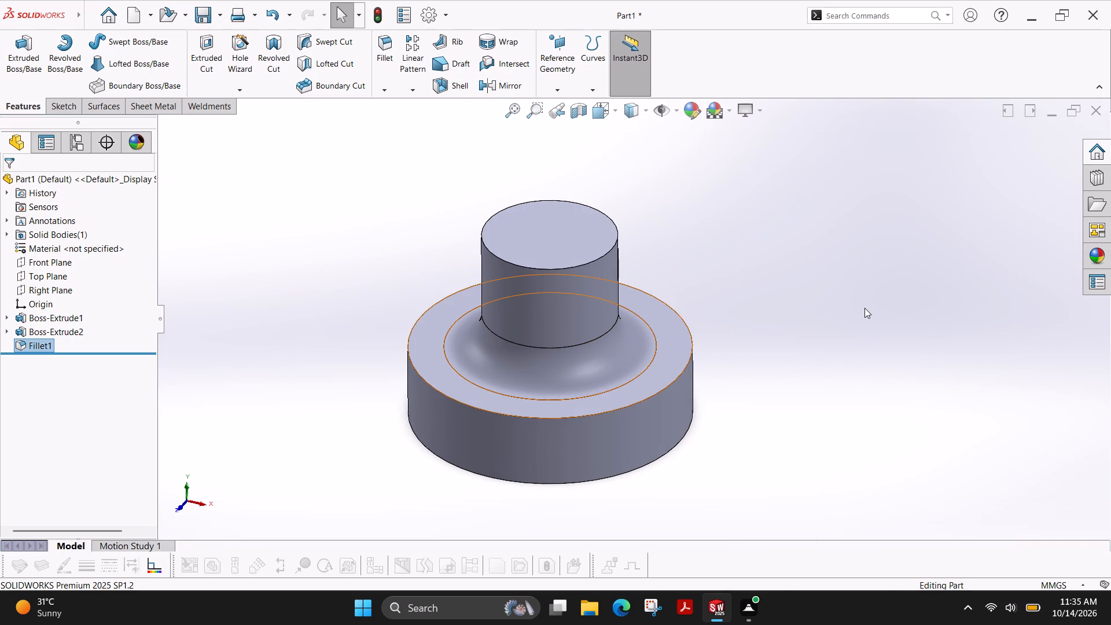
{"action": "scroll", "coordinate": [701, 274], "scroll_direction": "down", "scroll_amount": 2}
{"action": "scroll", "coordinate": [578, 342], "scroll_direction": "down", "scroll_amount": 3}
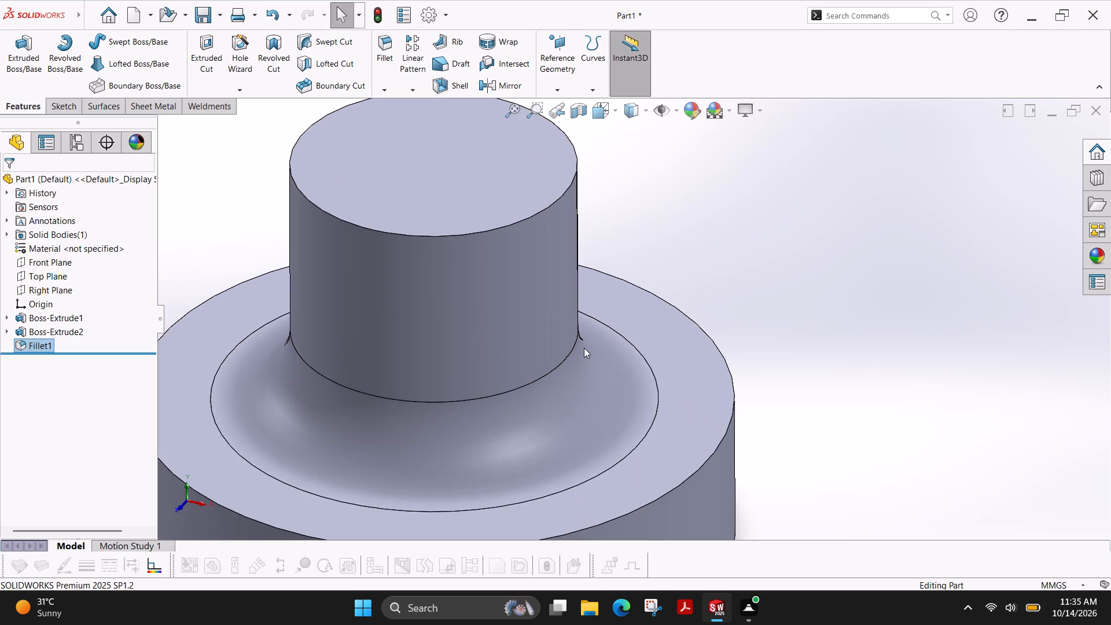
{"action": "scroll", "coordinate": [584, 348], "scroll_direction": "down", "scroll_amount": 5}
{"action": "scroll", "coordinate": [601, 297], "scroll_direction": "down", "scroll_amount": 6}
{"action": "scroll", "coordinate": [601, 297], "scroll_direction": "up", "scroll_amount": 8}
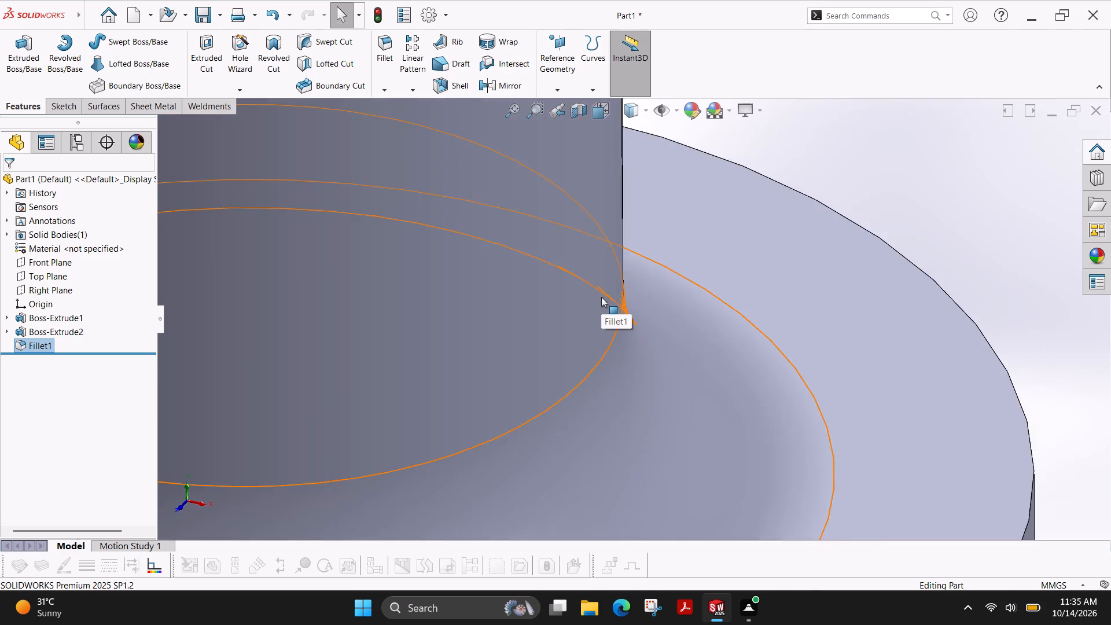
{"action": "scroll", "coordinate": [601, 297], "scroll_direction": "up", "scroll_amount": 7}
{"action": "left_click", "coordinate": [797, 249]}
{"action": "scroll", "coordinate": [743, 292], "scroll_direction": "down", "scroll_amount": 4}
{"action": "scroll", "coordinate": [564, 297], "scroll_direction": "up", "scroll_amount": 2}
{"action": "scroll", "coordinate": [564, 297], "scroll_direction": "down", "scroll_amount": 1}
{"action": "scroll", "coordinate": [564, 297], "scroll_direction": "up", "scroll_amount": 1}
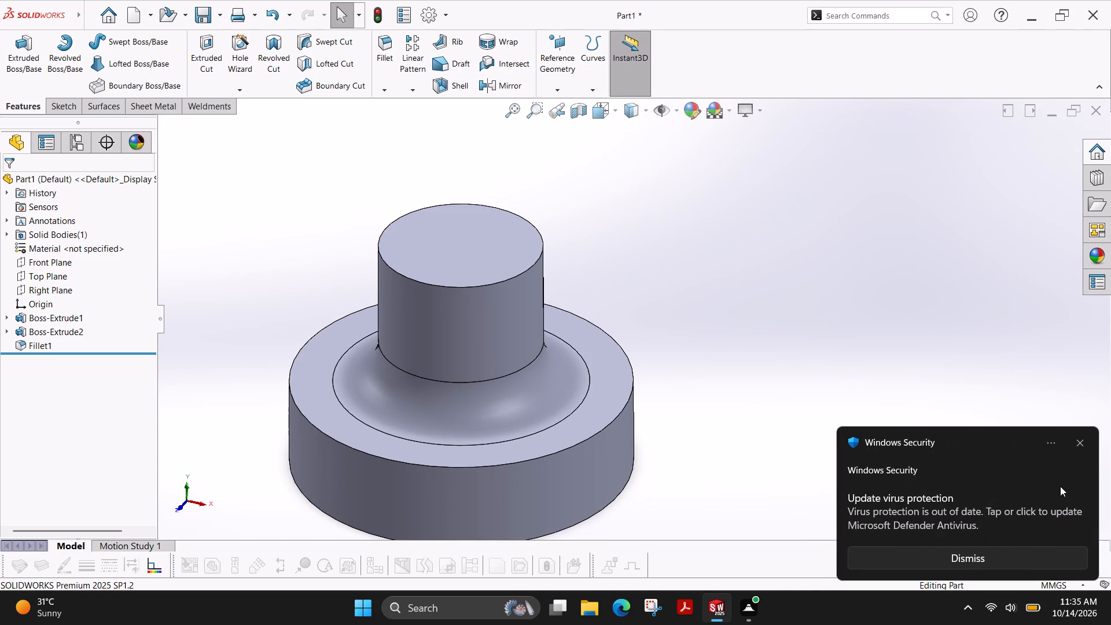
{"action": "left_click", "coordinate": [1080, 442]}
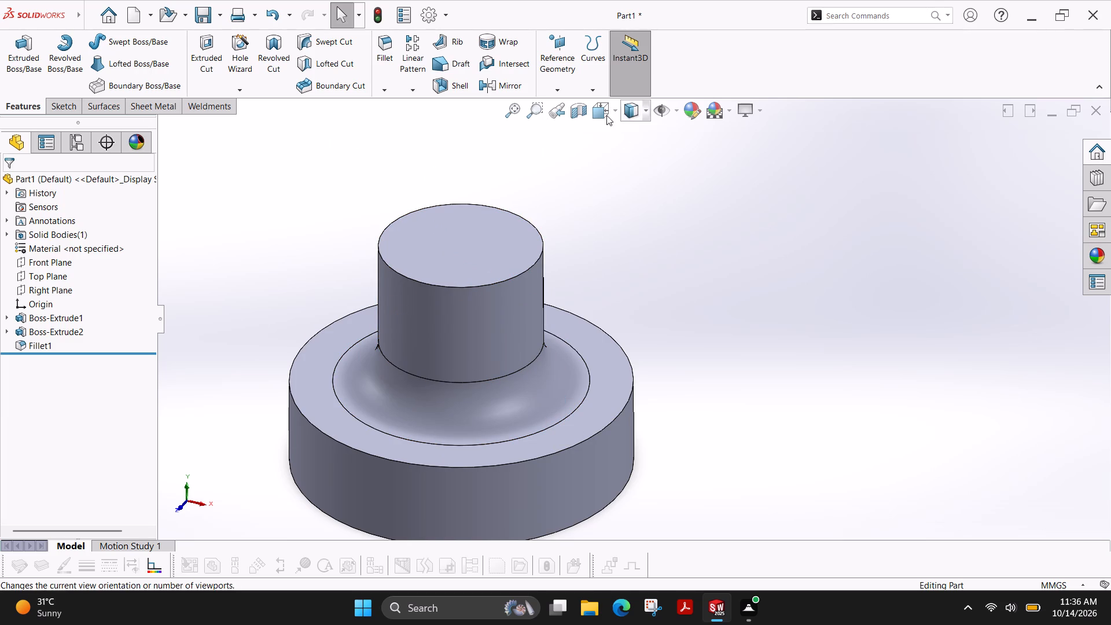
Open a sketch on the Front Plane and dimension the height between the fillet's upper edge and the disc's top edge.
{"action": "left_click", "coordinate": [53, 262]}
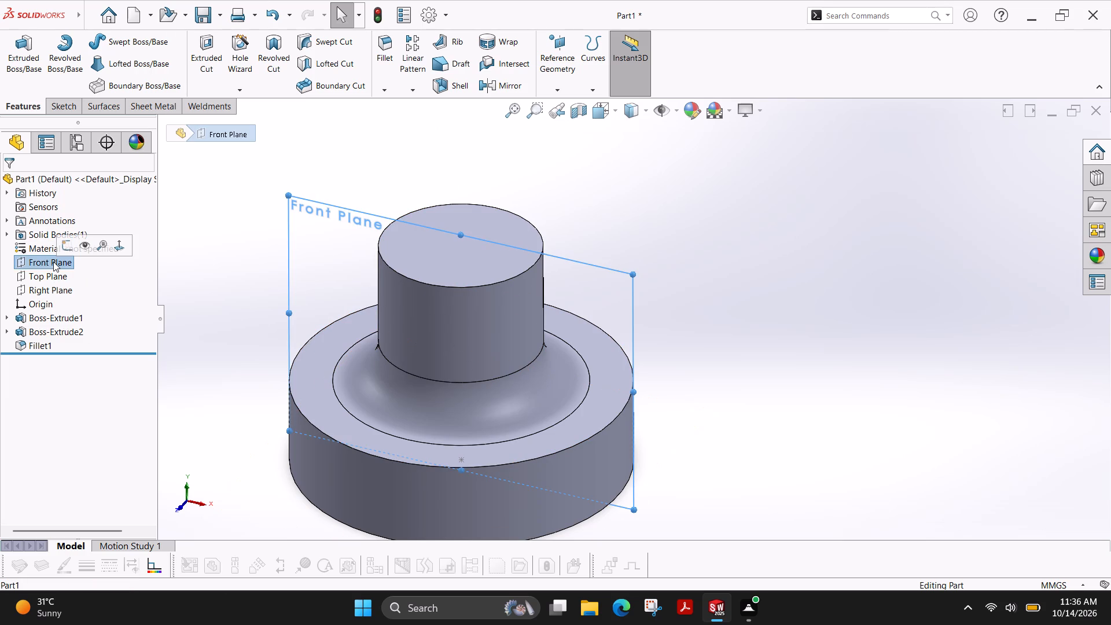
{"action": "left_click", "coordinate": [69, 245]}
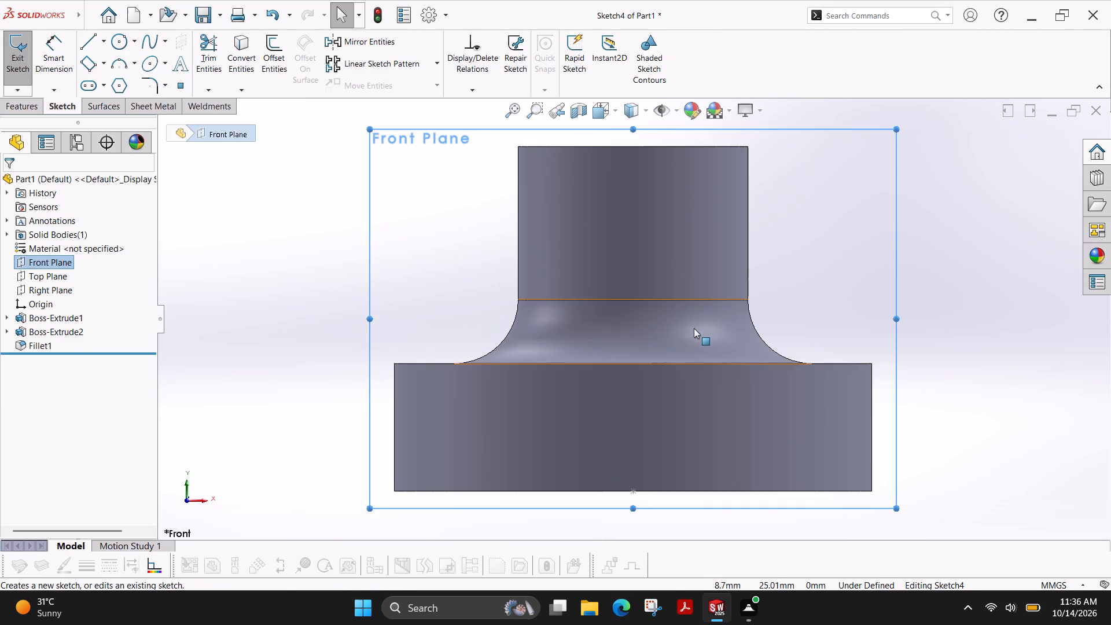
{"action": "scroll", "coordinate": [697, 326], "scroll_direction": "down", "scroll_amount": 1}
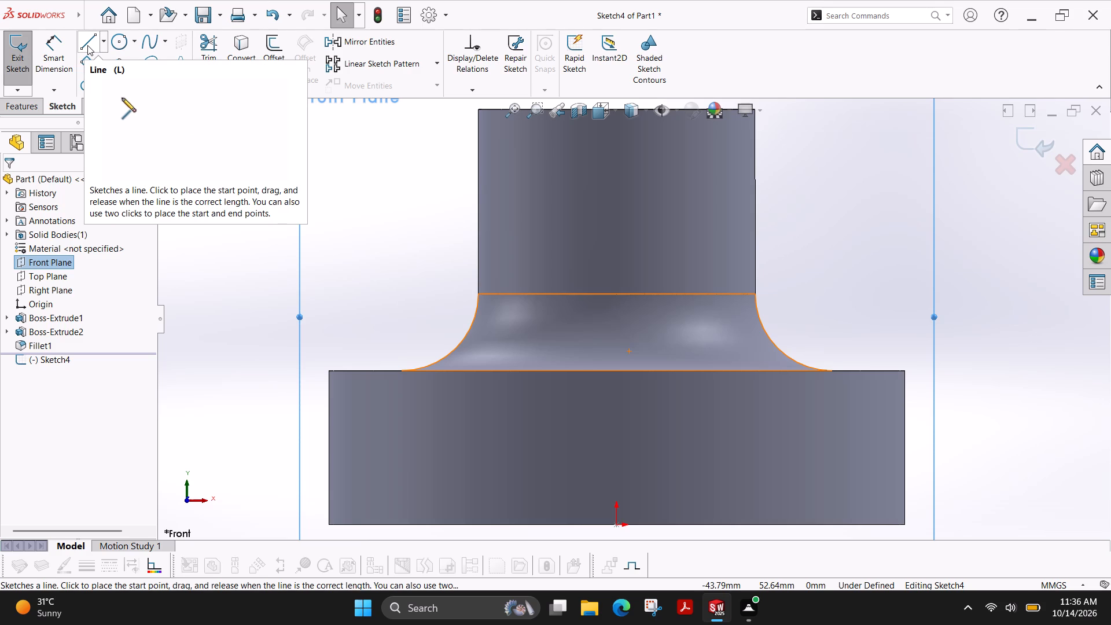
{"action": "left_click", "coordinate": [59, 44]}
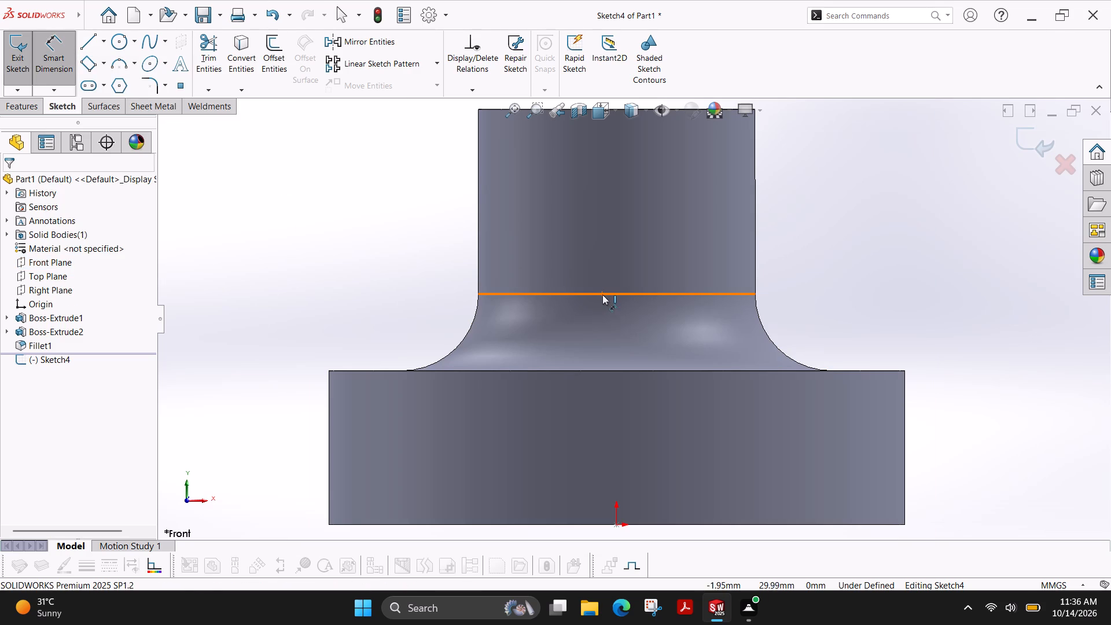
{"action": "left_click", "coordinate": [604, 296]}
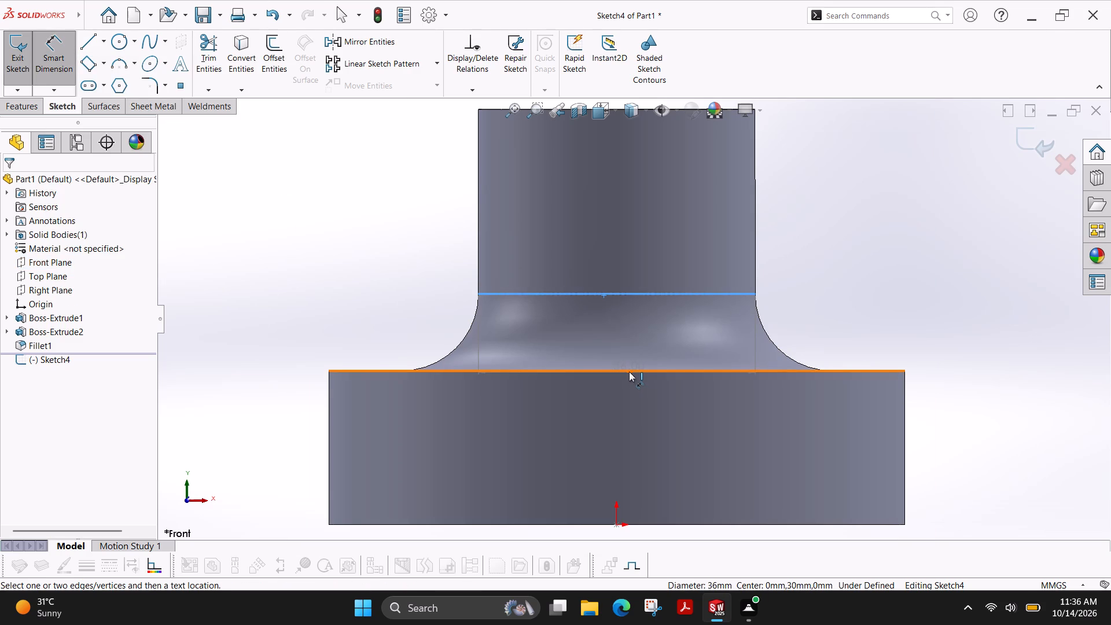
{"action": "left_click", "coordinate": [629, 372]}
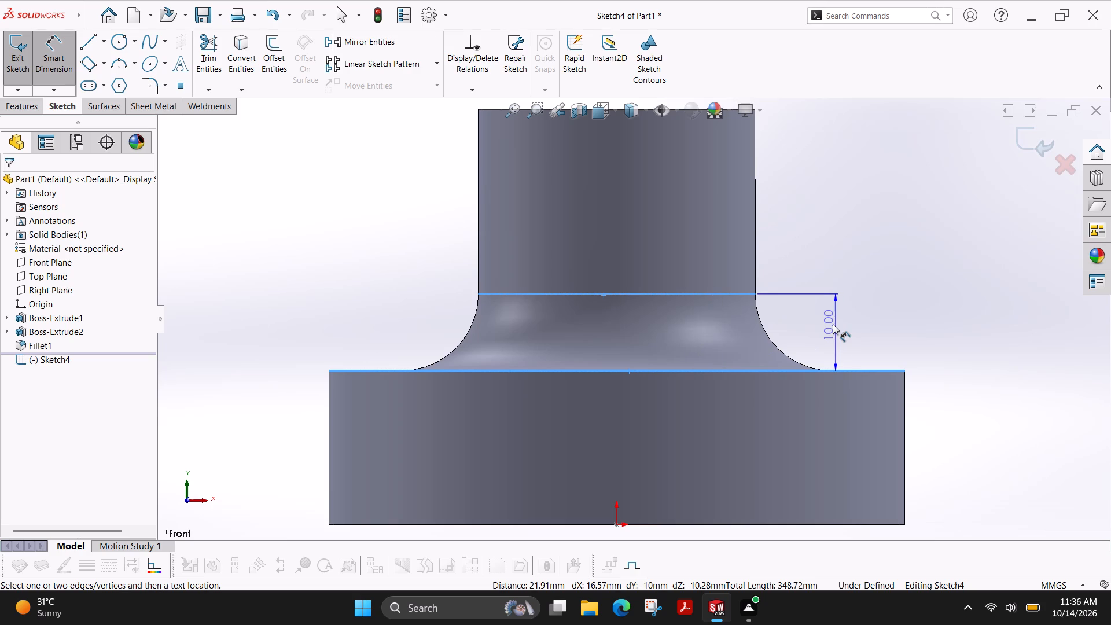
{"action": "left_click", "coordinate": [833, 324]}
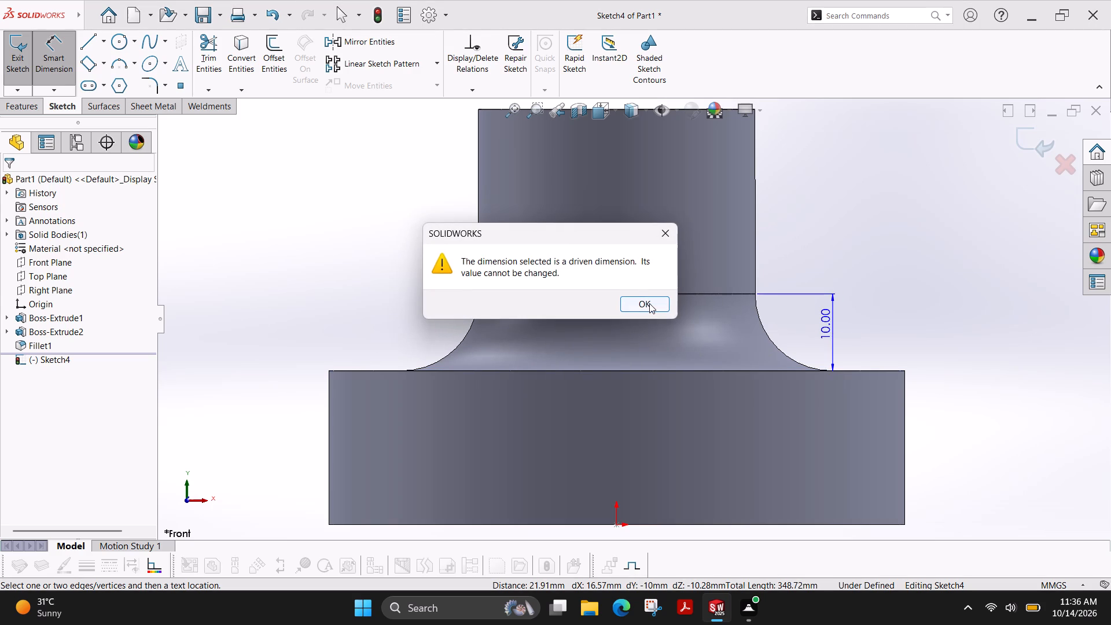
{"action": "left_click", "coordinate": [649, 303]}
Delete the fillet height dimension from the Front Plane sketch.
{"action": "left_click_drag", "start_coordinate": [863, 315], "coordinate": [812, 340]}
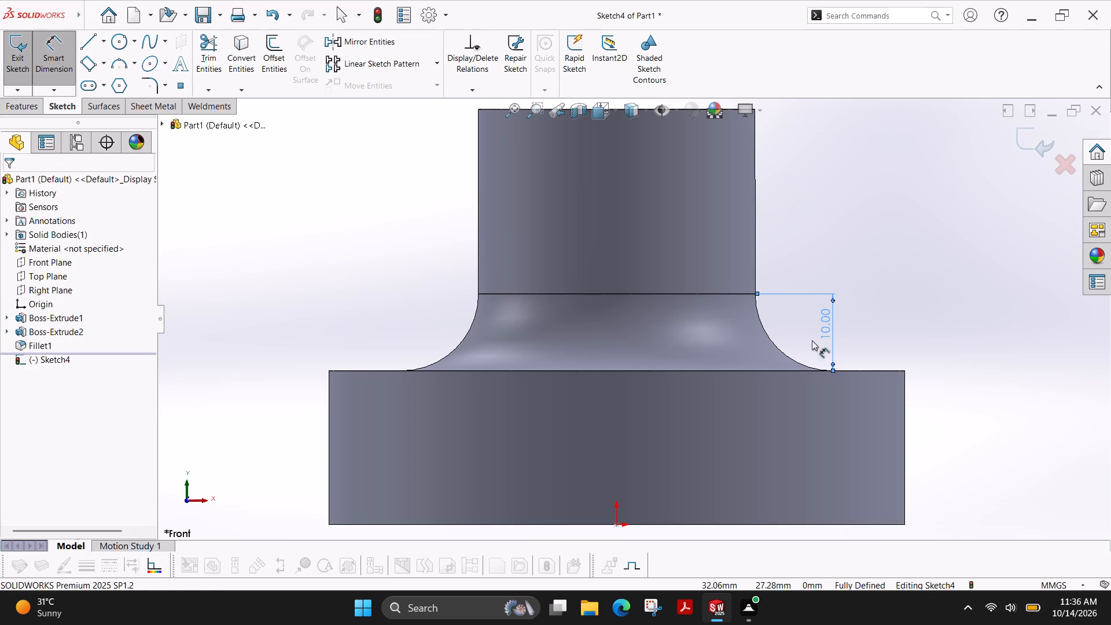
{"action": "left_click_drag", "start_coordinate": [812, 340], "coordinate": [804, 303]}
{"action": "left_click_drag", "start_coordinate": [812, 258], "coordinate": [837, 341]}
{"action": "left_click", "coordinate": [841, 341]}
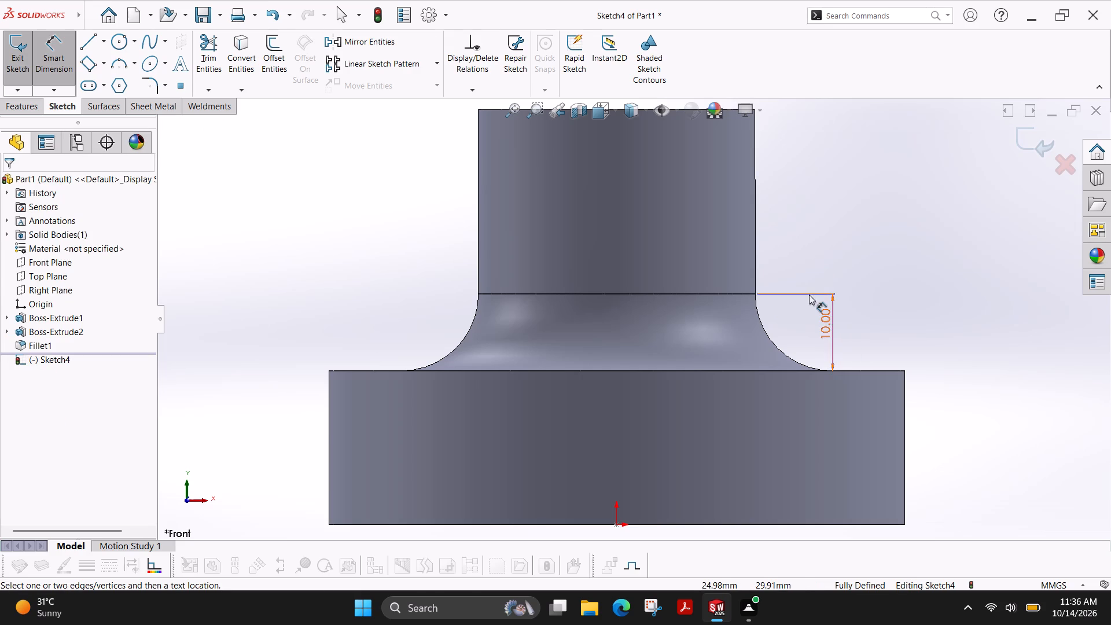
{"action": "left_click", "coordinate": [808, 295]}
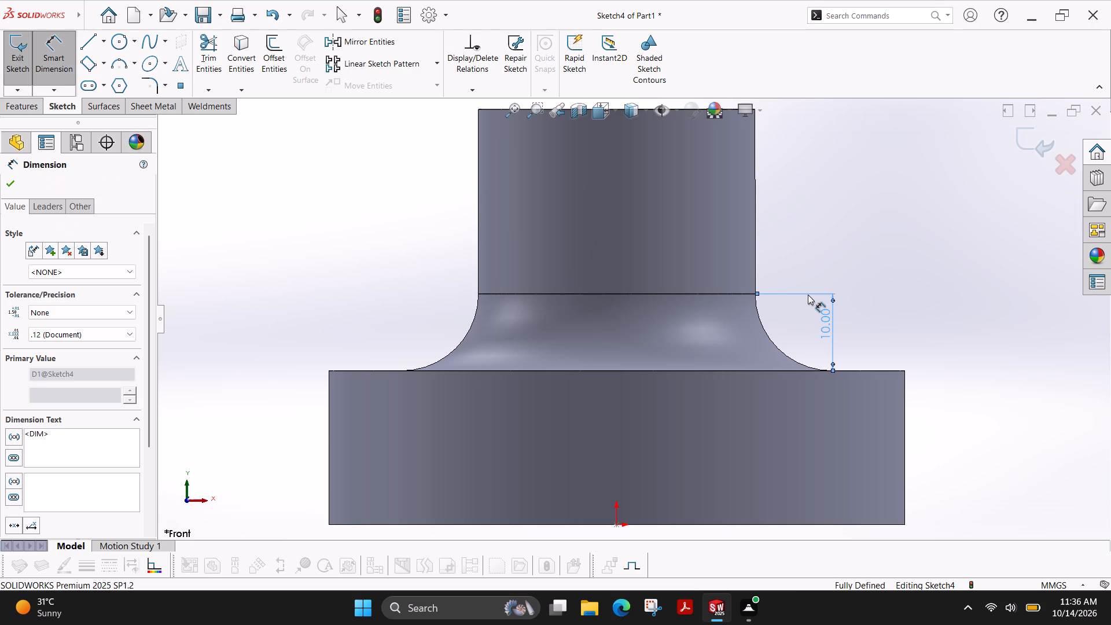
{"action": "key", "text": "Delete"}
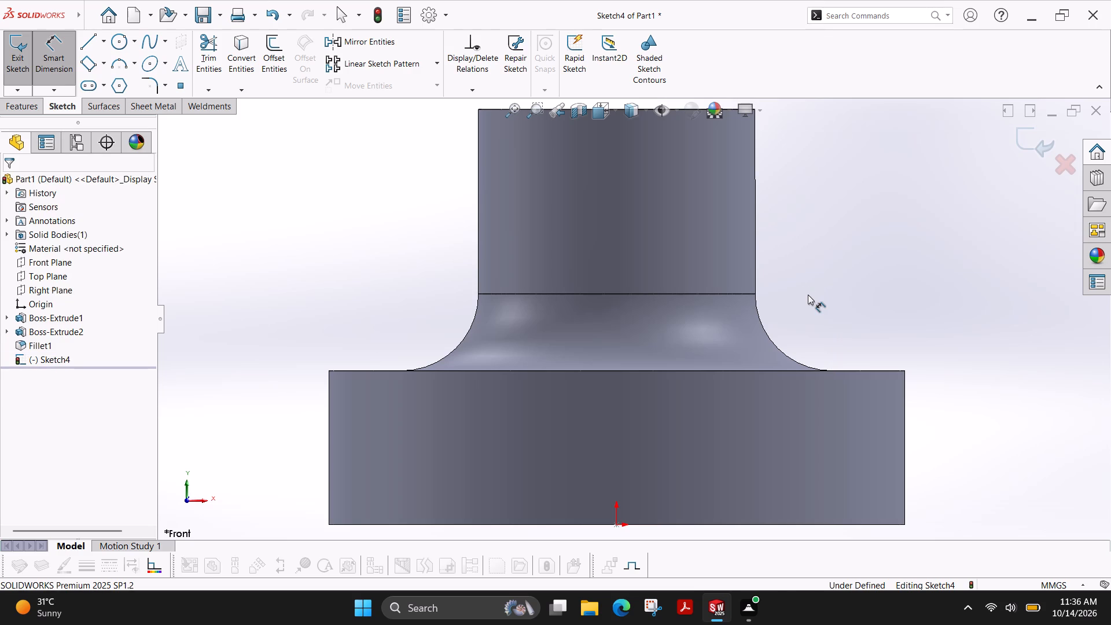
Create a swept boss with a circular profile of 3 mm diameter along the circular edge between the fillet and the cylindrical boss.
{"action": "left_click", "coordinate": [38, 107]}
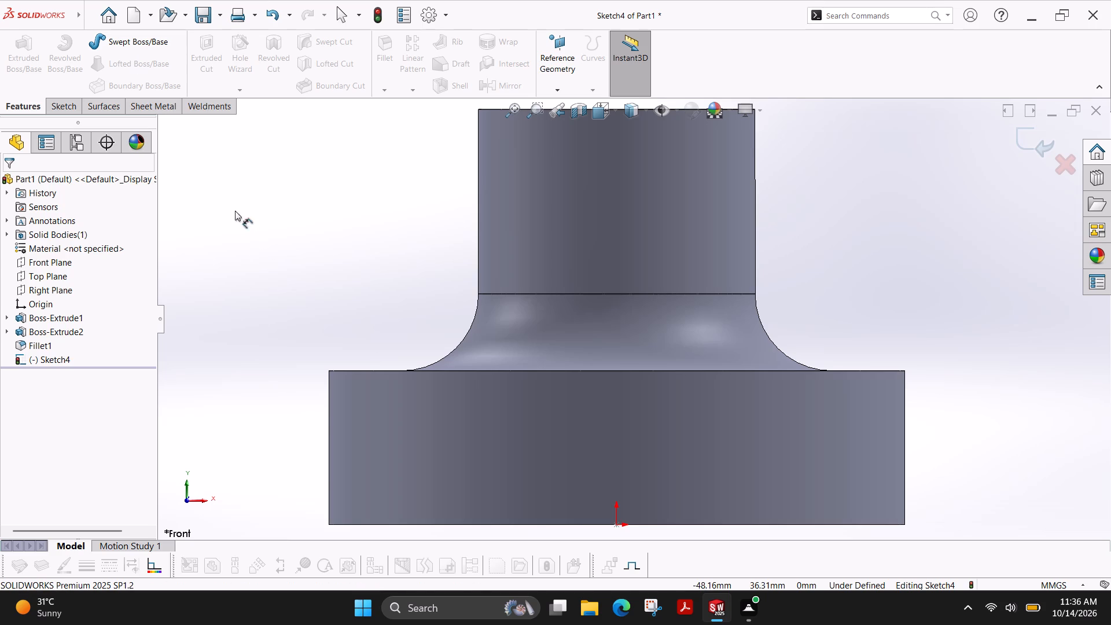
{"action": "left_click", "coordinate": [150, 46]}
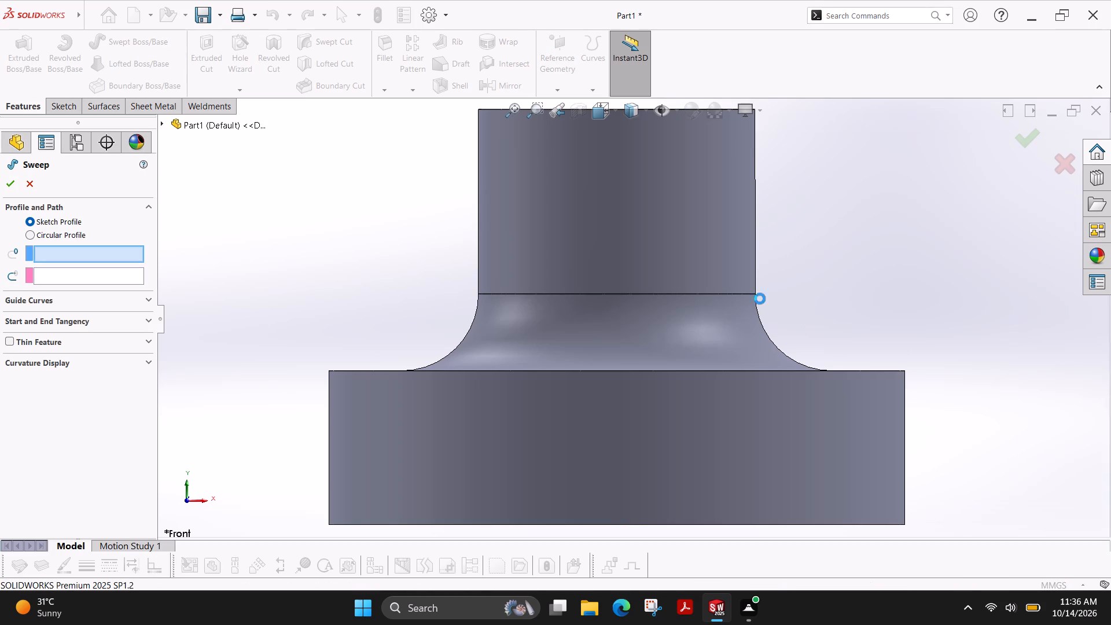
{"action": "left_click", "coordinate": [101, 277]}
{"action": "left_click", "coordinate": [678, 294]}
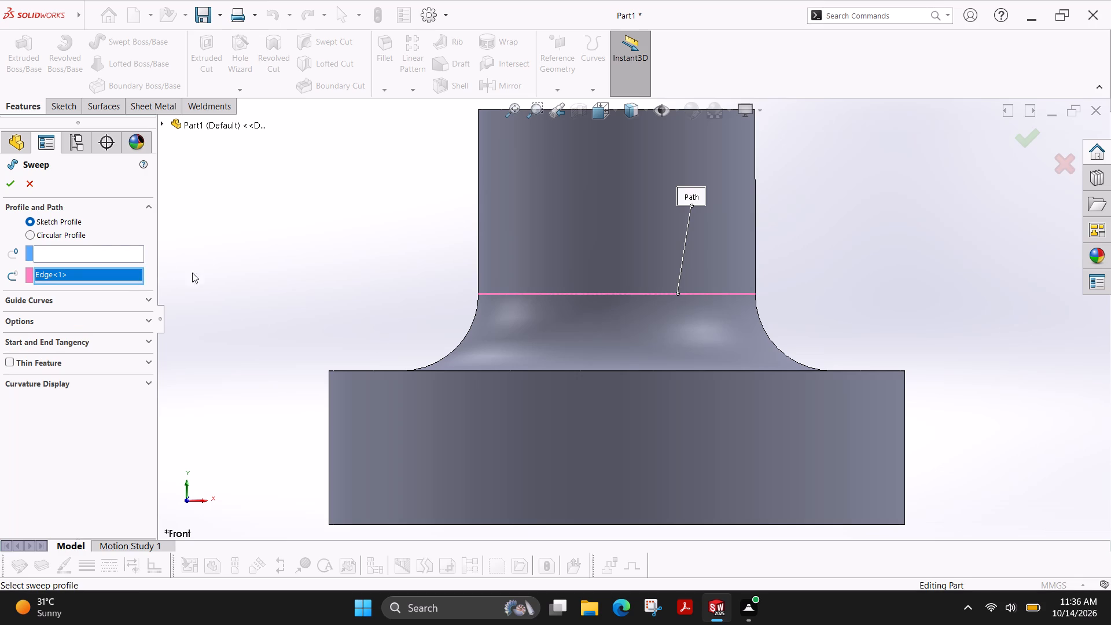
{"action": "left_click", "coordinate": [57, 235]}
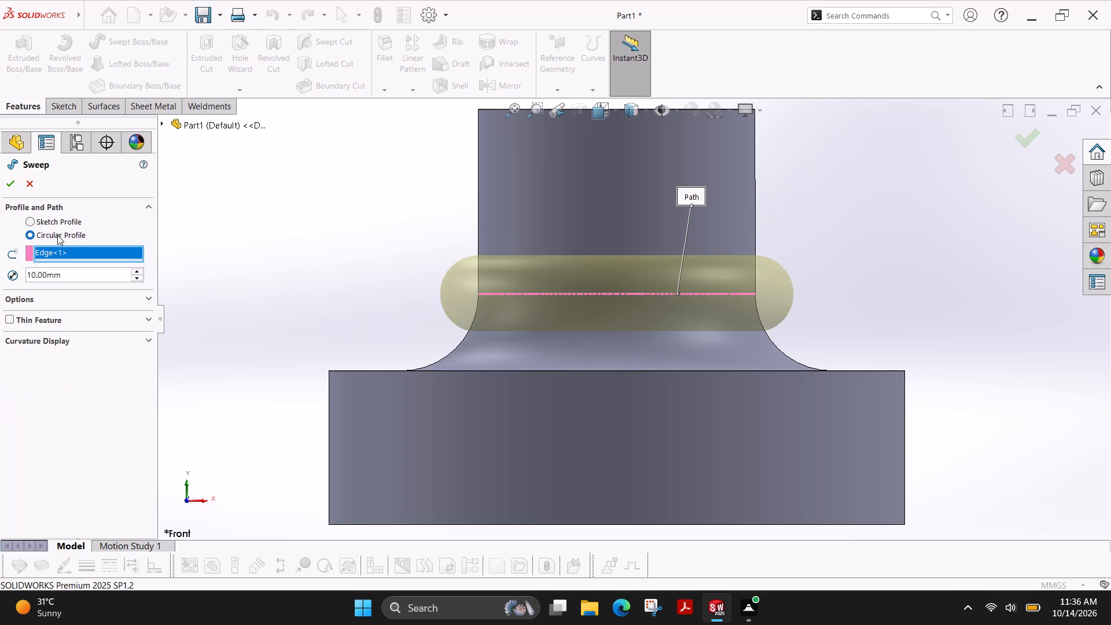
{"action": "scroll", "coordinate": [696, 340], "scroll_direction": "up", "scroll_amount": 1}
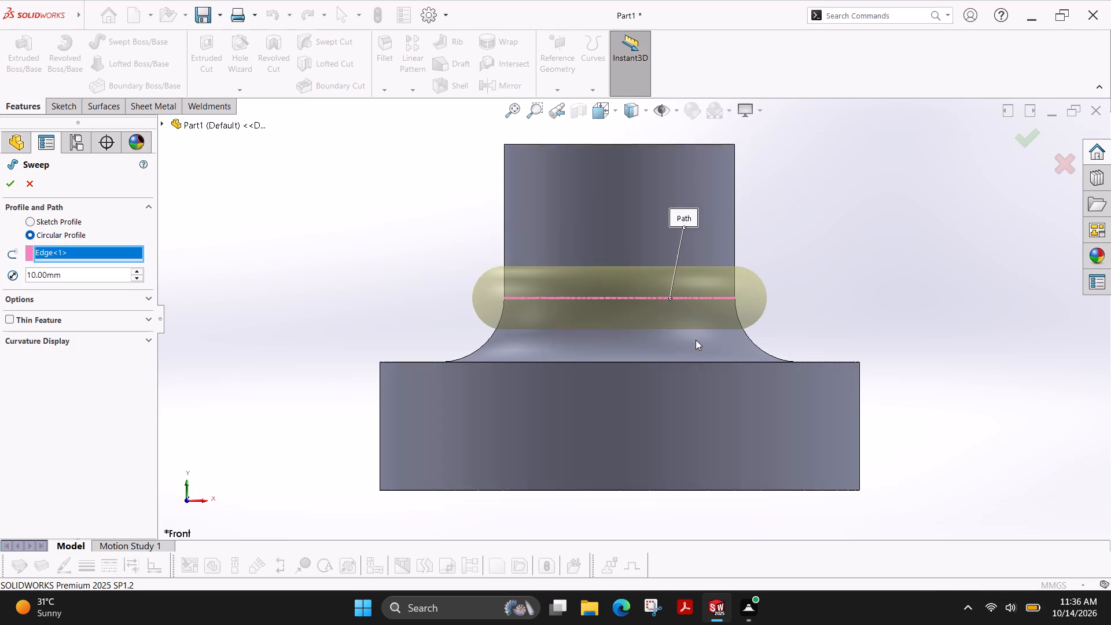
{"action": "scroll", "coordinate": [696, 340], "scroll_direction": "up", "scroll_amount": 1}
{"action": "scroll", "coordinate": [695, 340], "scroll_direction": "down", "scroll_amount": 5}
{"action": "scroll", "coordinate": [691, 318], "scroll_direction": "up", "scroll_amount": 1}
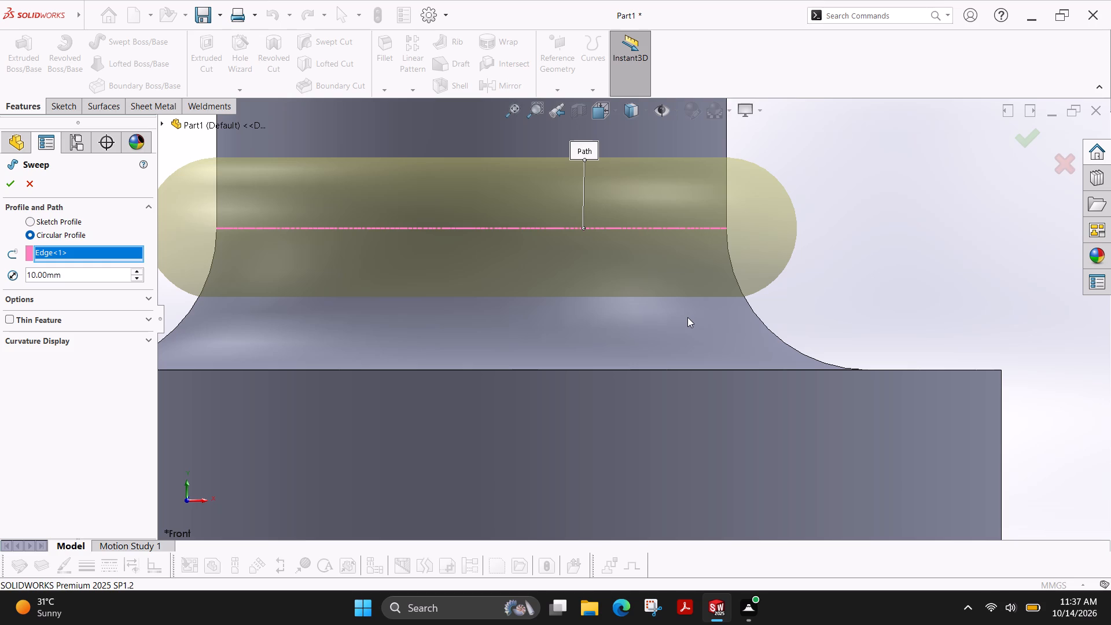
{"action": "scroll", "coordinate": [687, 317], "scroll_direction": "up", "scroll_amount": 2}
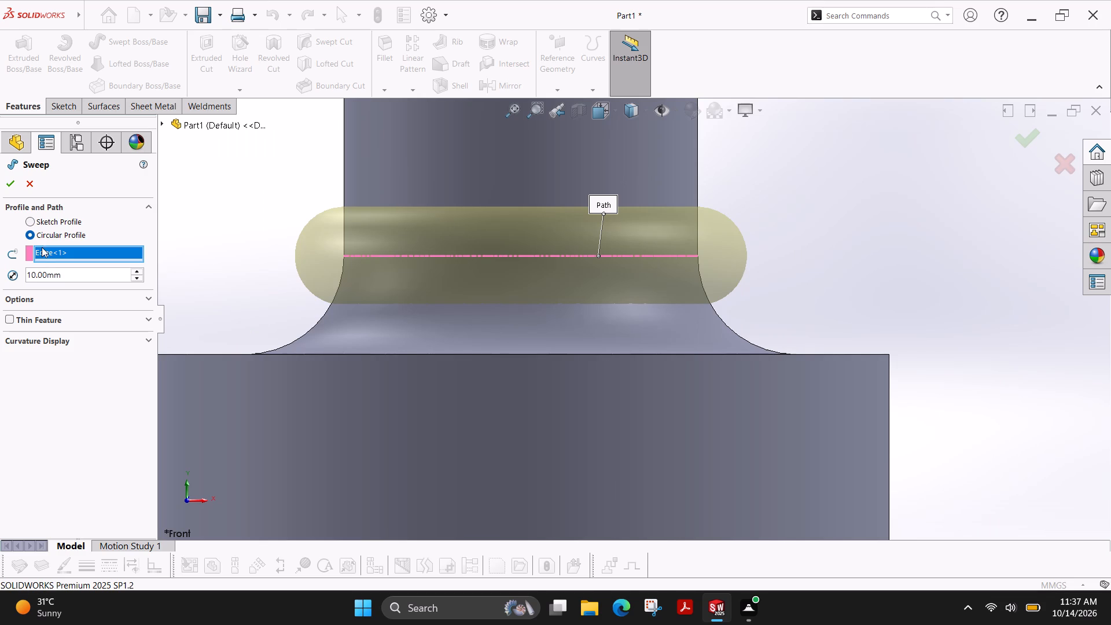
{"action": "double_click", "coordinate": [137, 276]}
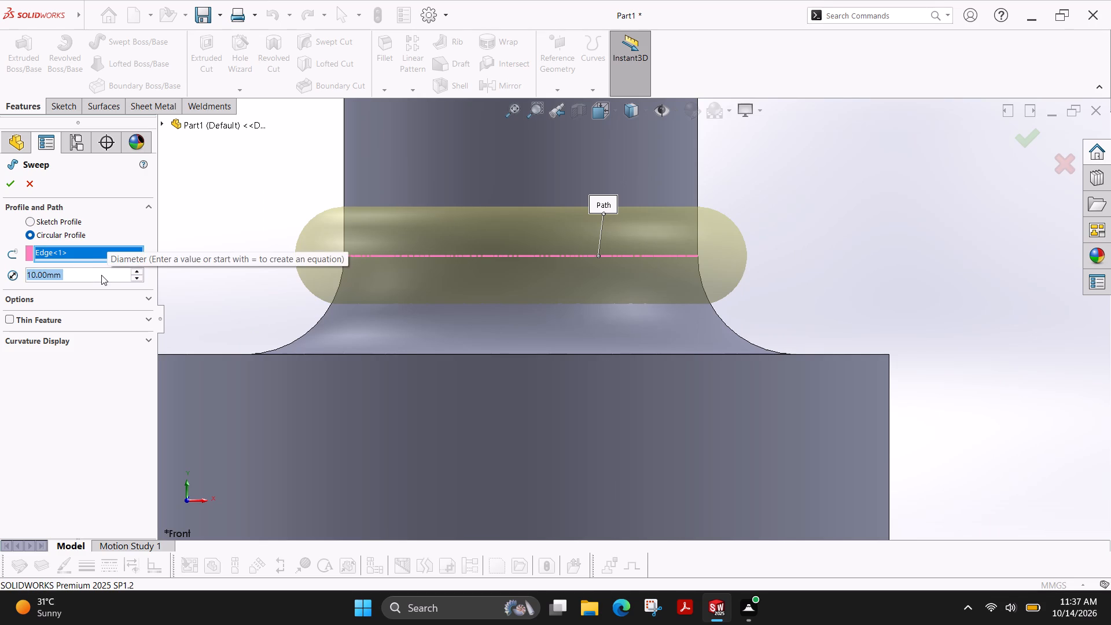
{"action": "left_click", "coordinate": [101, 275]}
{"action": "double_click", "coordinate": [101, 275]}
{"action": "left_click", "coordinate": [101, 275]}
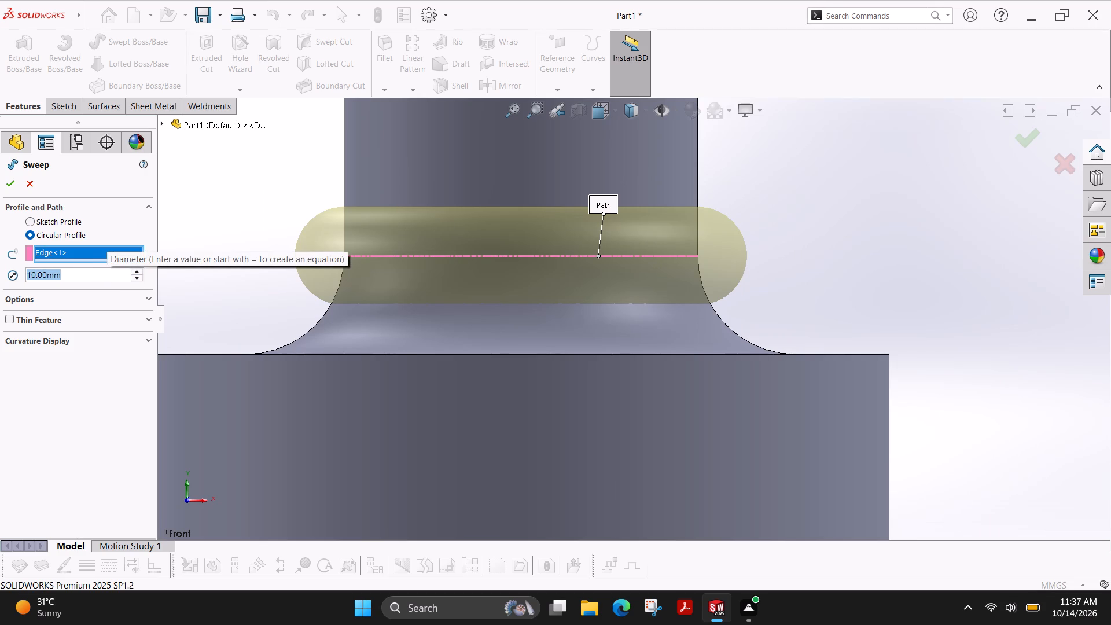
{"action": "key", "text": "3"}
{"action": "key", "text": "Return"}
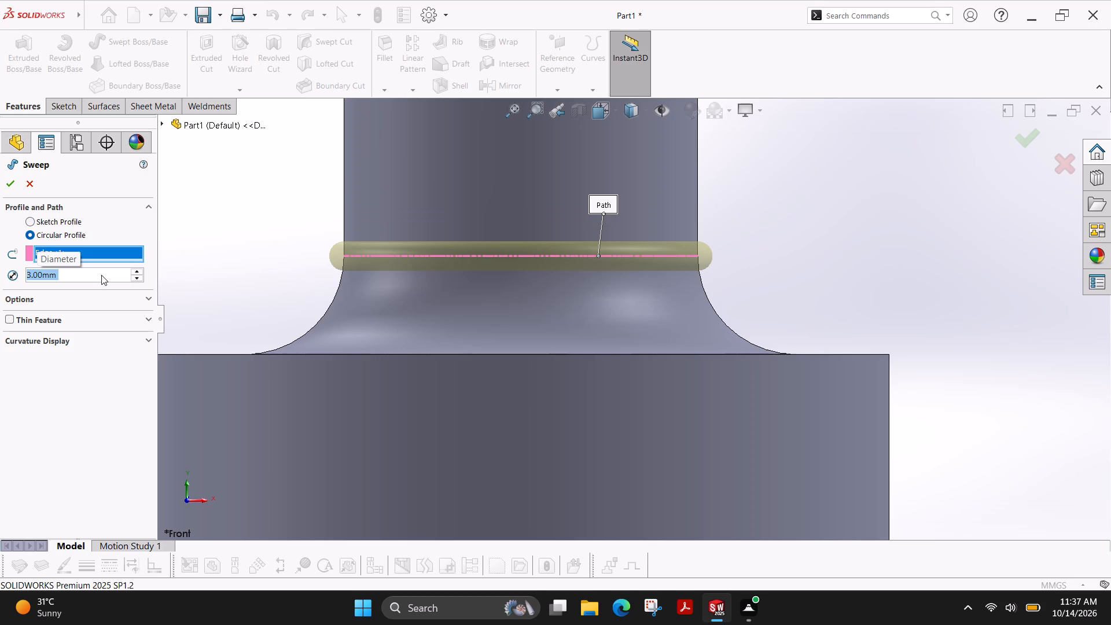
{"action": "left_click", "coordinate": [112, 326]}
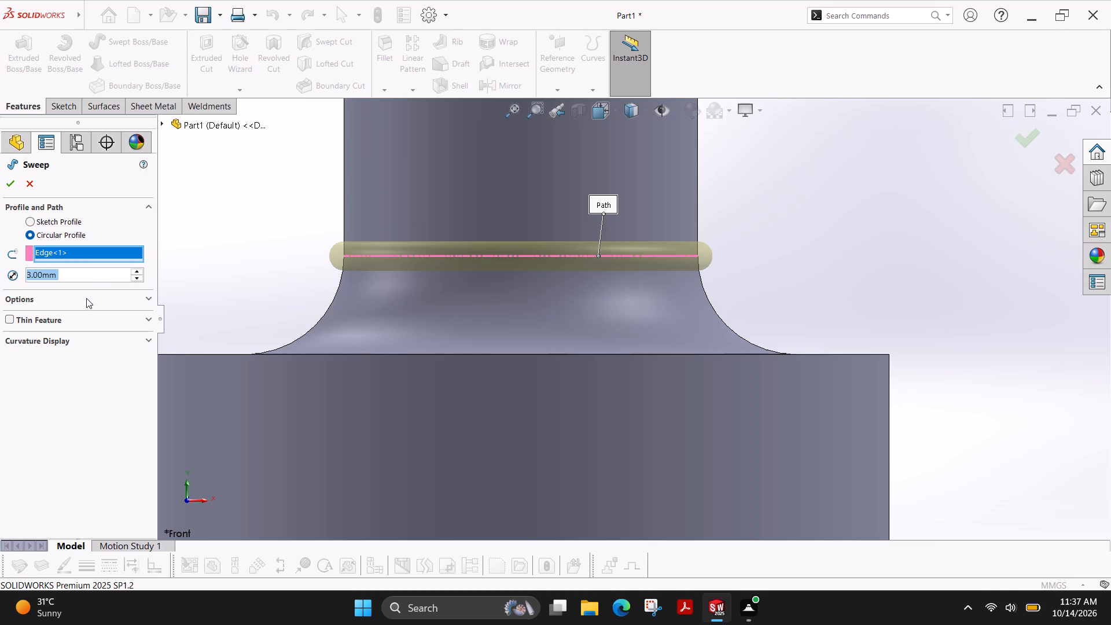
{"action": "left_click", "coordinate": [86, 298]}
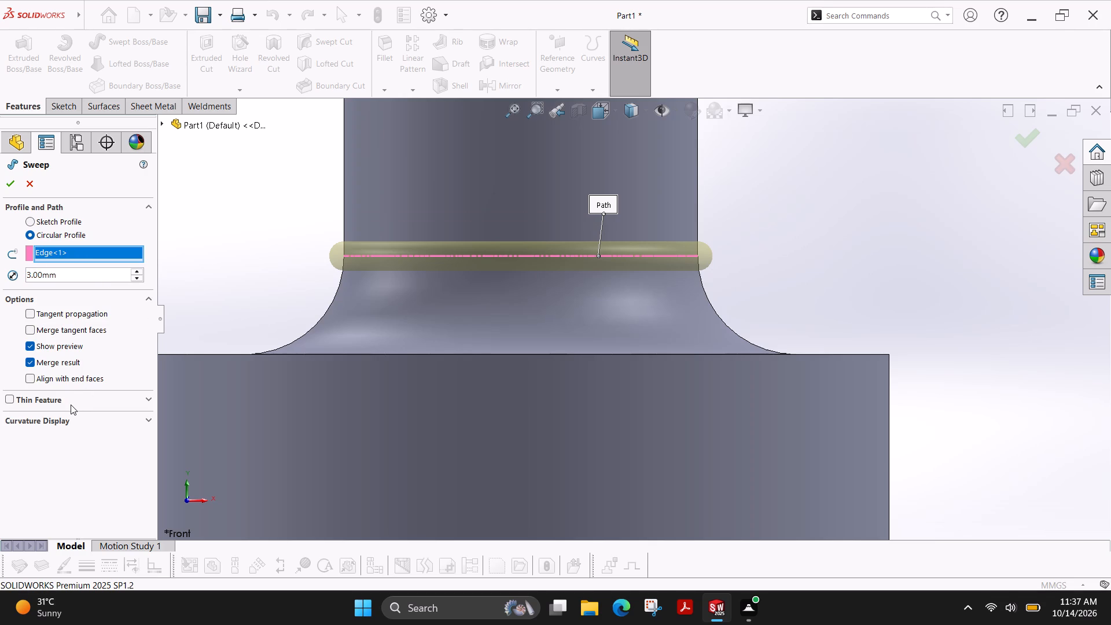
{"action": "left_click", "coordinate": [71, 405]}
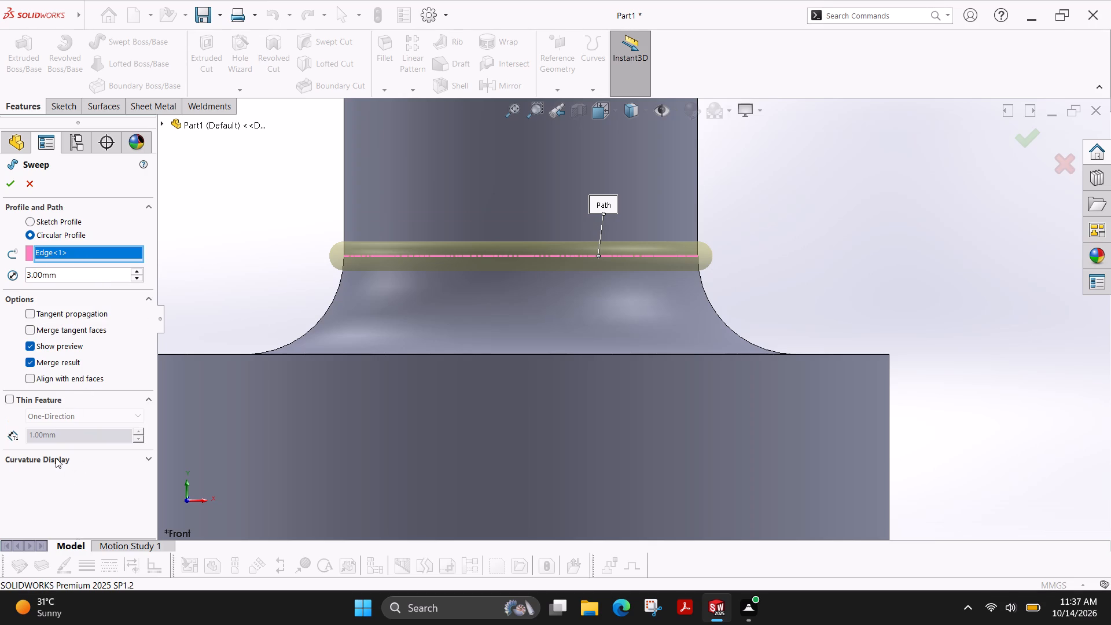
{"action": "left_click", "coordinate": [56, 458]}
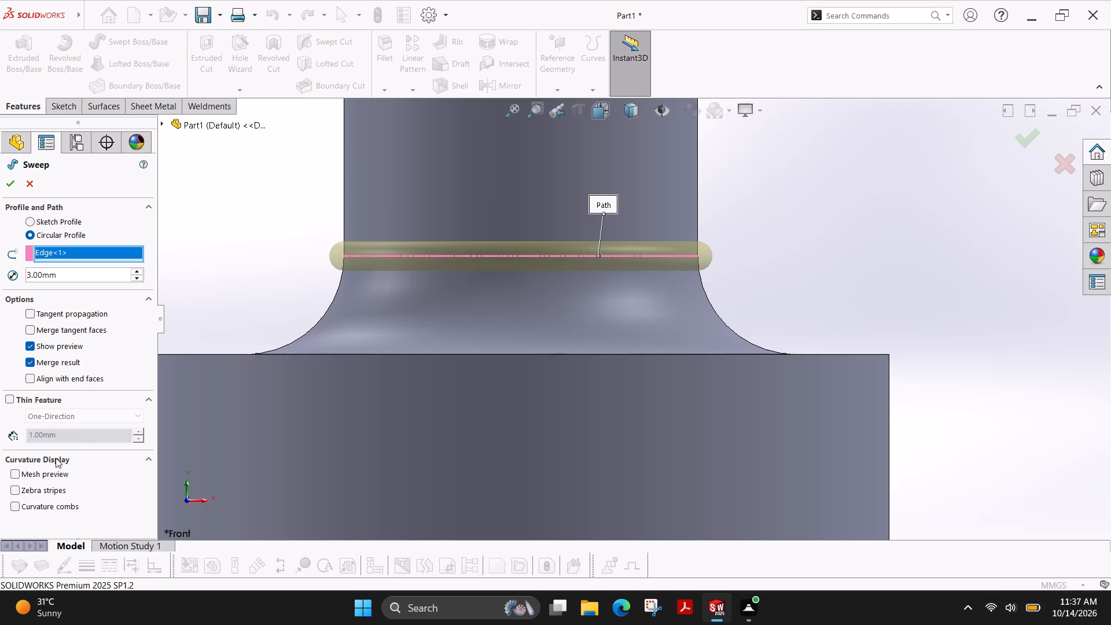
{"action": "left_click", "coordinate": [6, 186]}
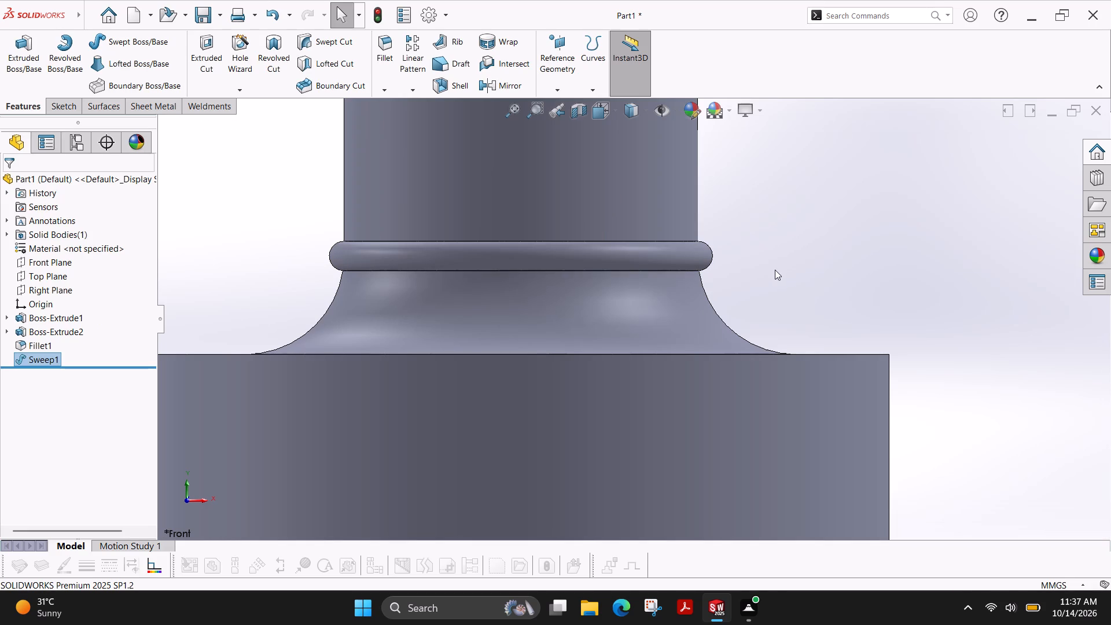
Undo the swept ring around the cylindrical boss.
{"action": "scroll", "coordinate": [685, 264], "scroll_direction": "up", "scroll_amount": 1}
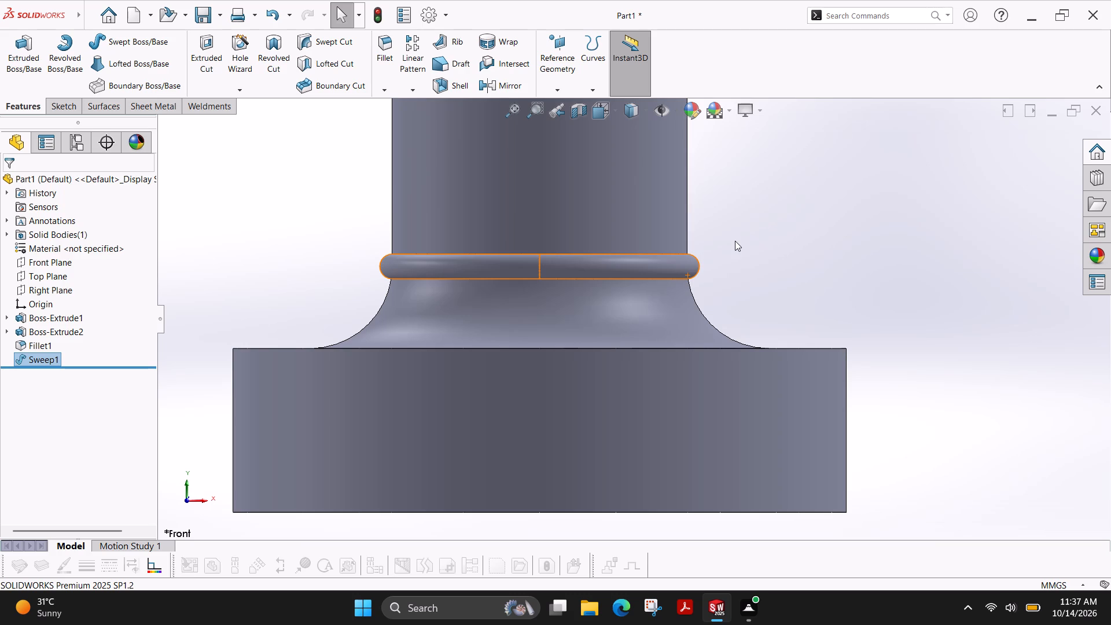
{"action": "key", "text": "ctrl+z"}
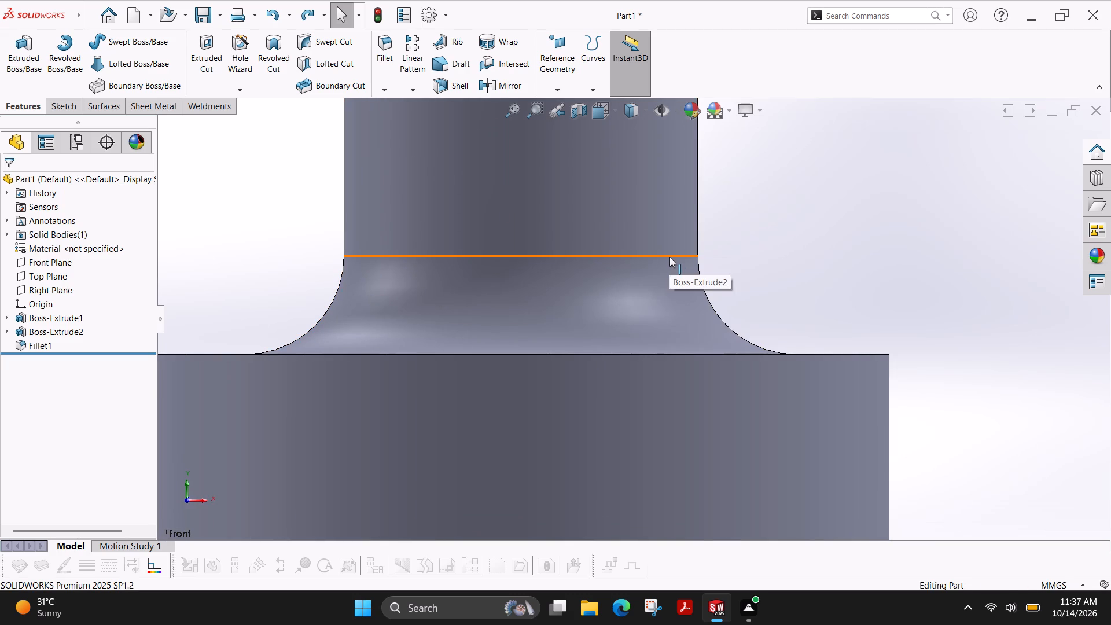
Examine the circular edge between the fillet and the cylindrical boss, along with the boss's underlying sketch.
{"action": "left_click", "coordinate": [669, 257]}
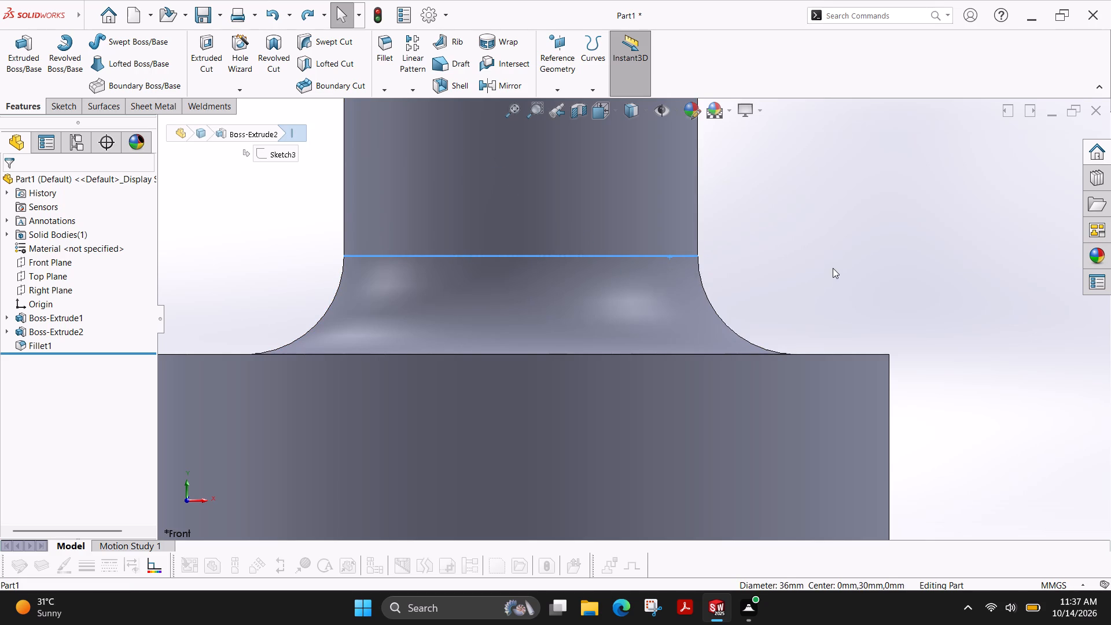
{"action": "key", "text": "Escape"}
{"action": "left_click", "coordinate": [666, 256]}
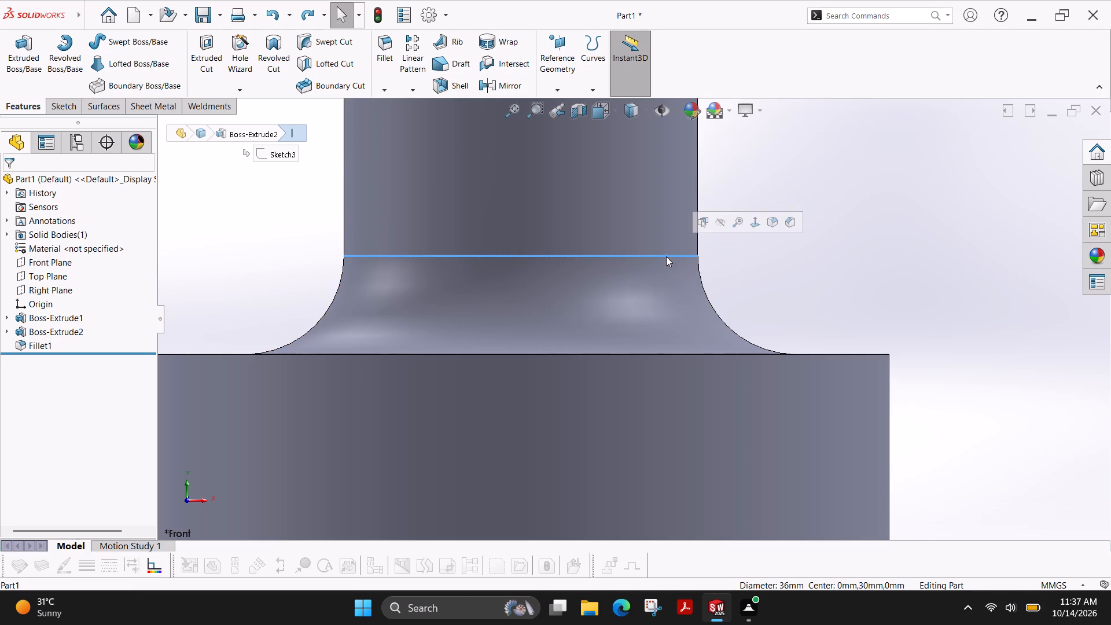
{"action": "left_click", "coordinate": [277, 150]}
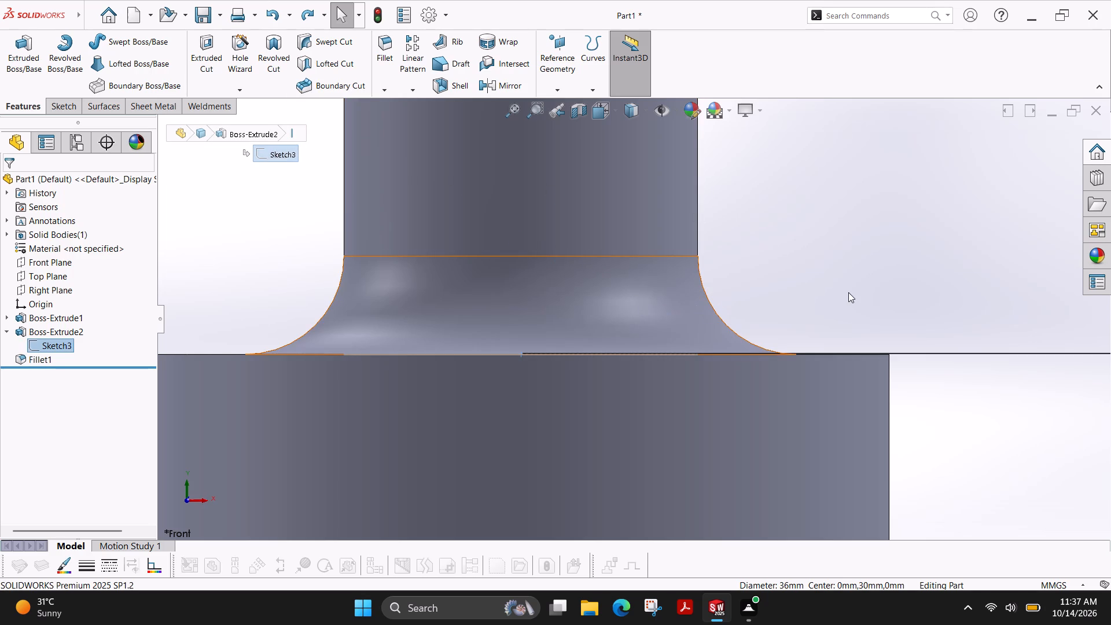
{"action": "key", "text": "Escape"}
{"action": "scroll", "coordinate": [803, 282], "scroll_direction": "down", "scroll_amount": 2}
{"action": "scroll", "coordinate": [803, 282], "scroll_direction": "up", "scroll_amount": 4}
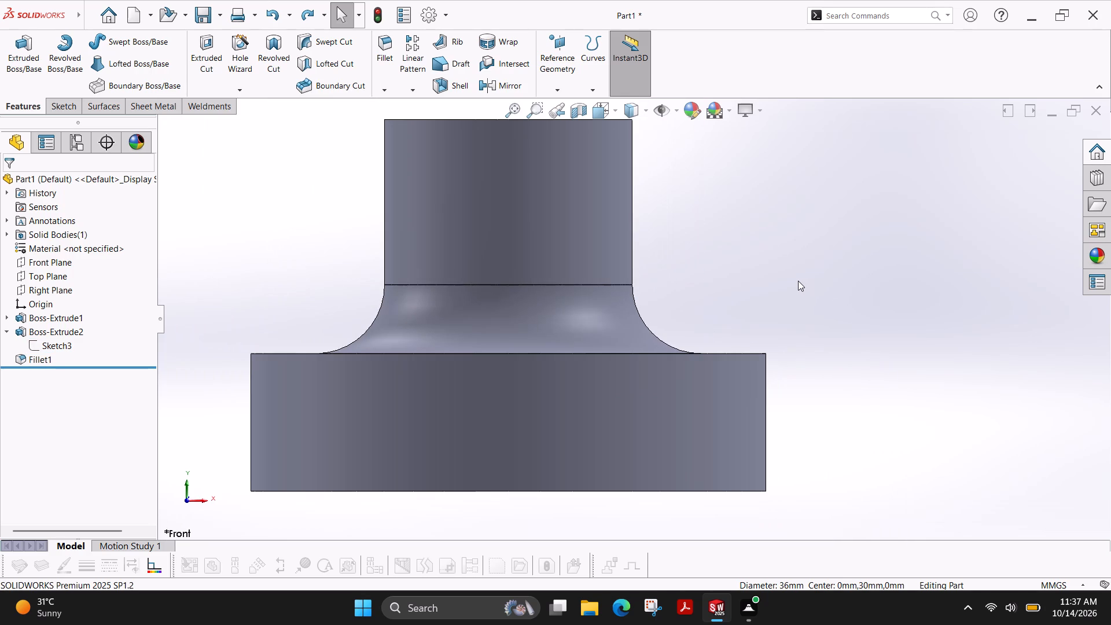
{"action": "middle_click_drag", "start_coordinate": [766, 242], "coordinate": [696, 292], "text": "ctrl+shift"}
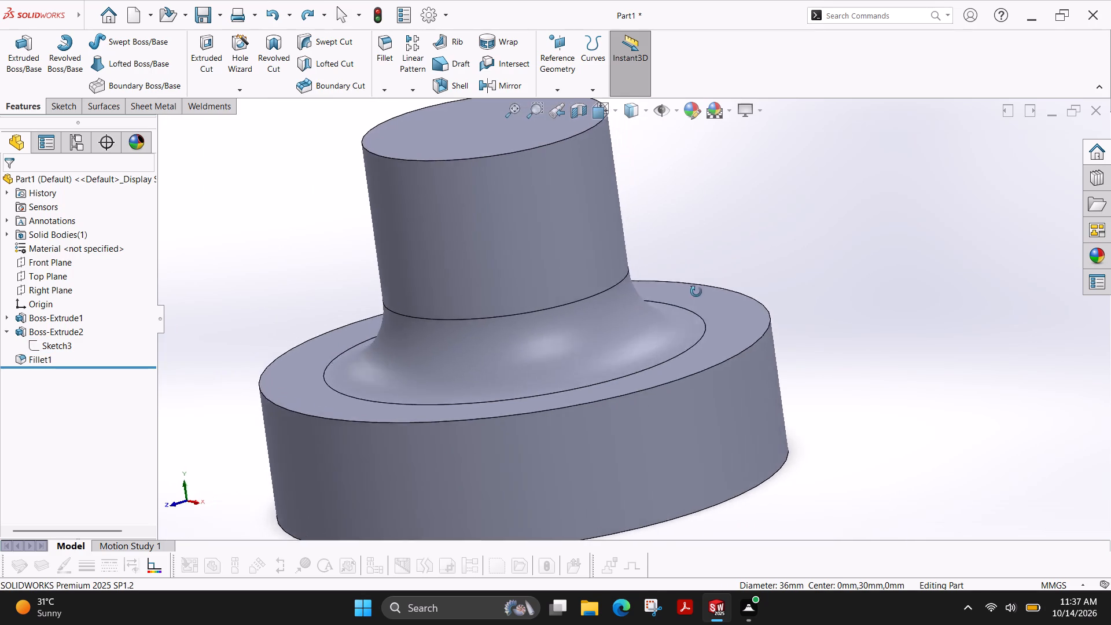
{"action": "middle_click_drag", "start_coordinate": [696, 292], "coordinate": [676, 332], "text": "ctrl+shift"}
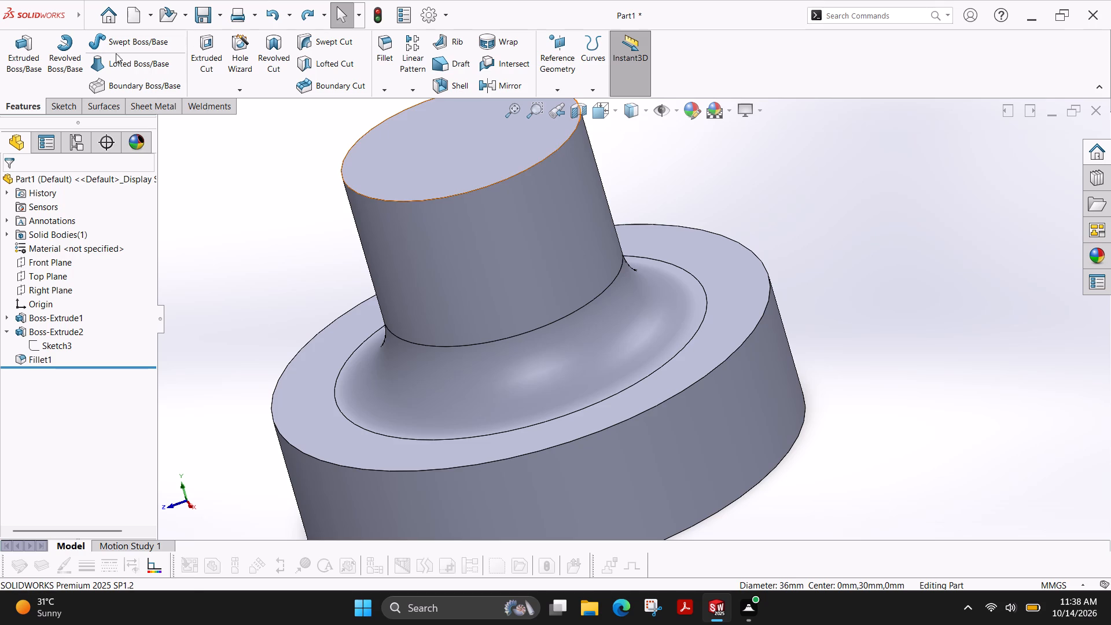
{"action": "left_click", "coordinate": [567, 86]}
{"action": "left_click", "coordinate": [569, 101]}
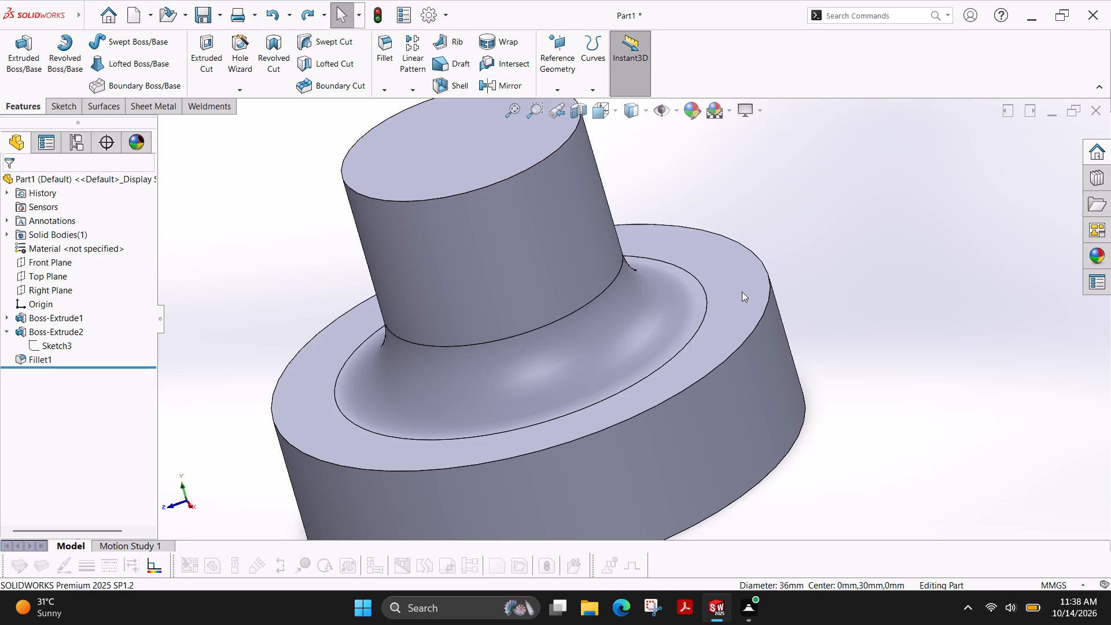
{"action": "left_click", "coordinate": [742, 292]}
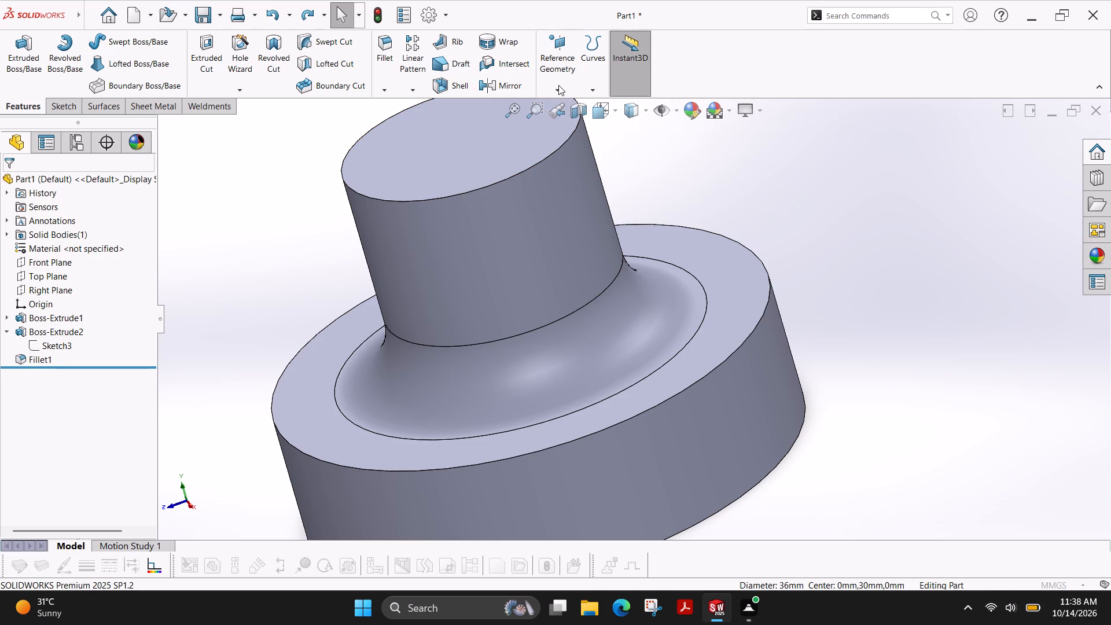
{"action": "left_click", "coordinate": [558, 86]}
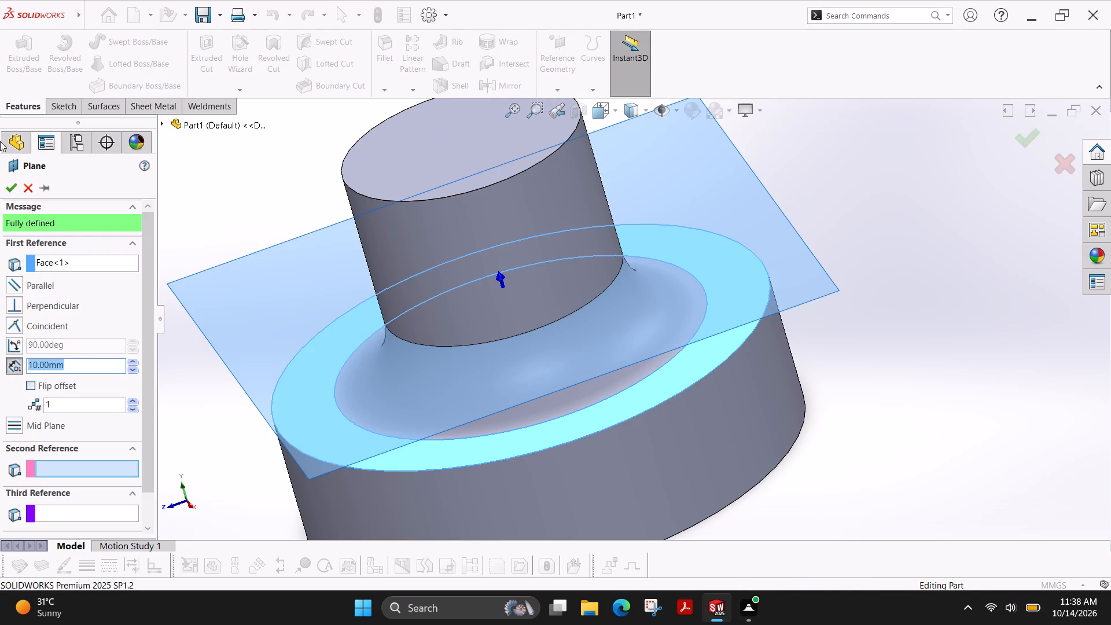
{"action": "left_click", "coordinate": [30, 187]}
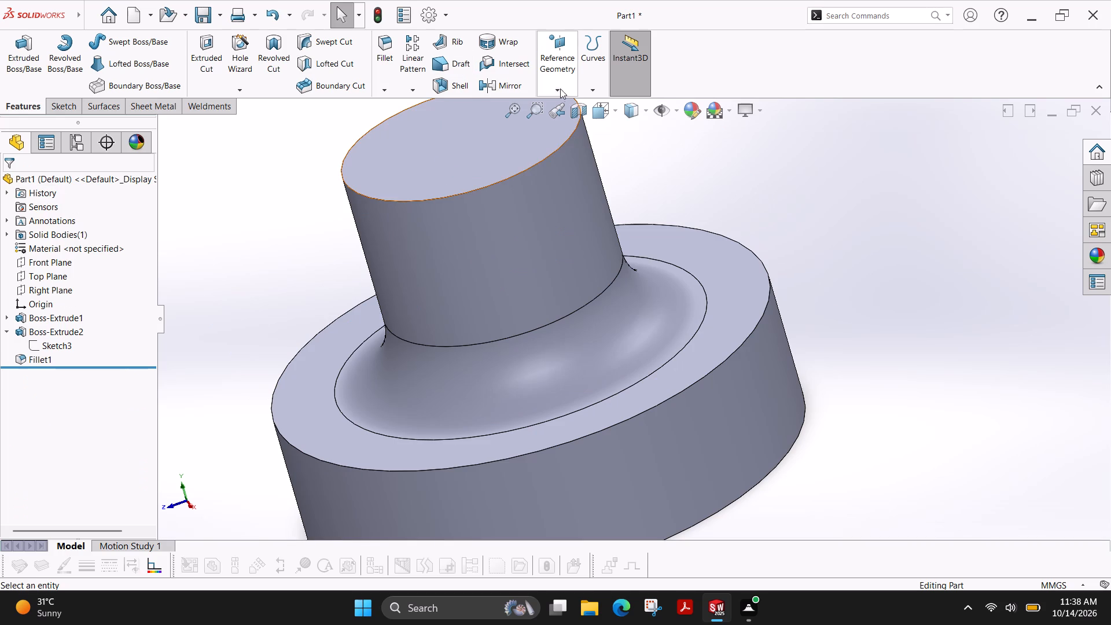
Create a reference plane offset 9 mm above the disc's top face.
{"action": "left_click", "coordinate": [558, 89]}
{"action": "left_click", "coordinate": [576, 105]}
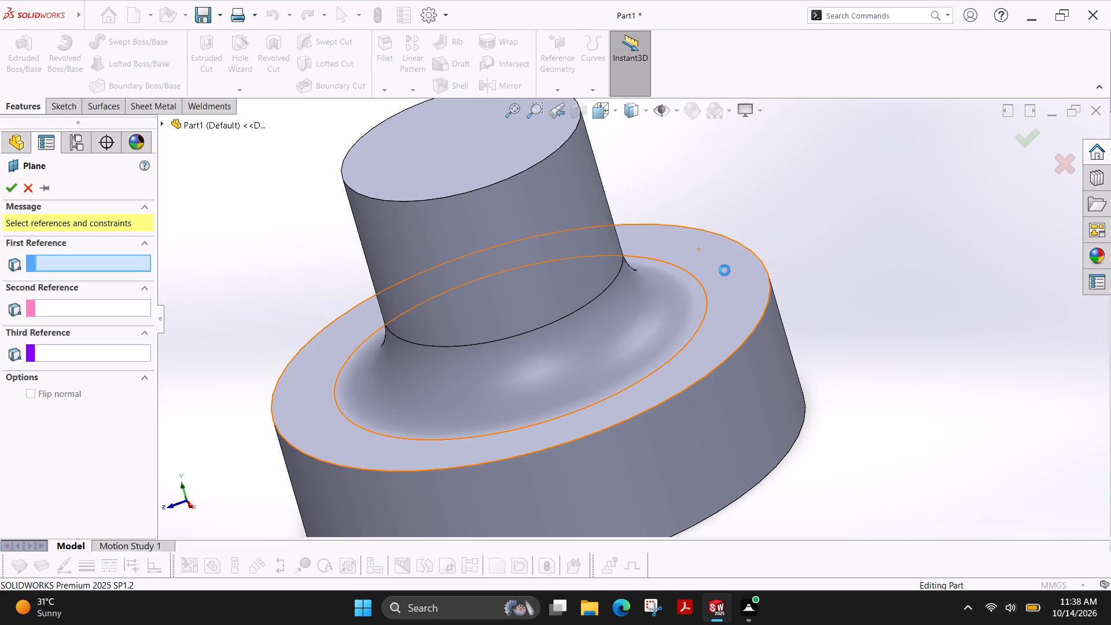
{"action": "left_click", "coordinate": [724, 270]}
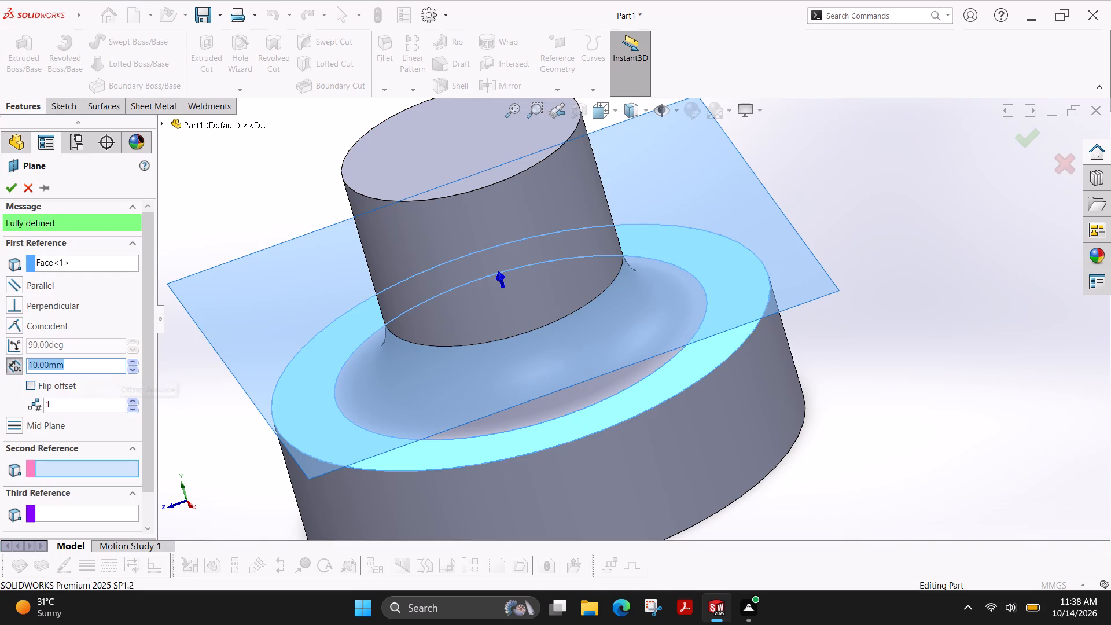
{"action": "key", "text": "9"}
{"action": "key", "text": "Return"}
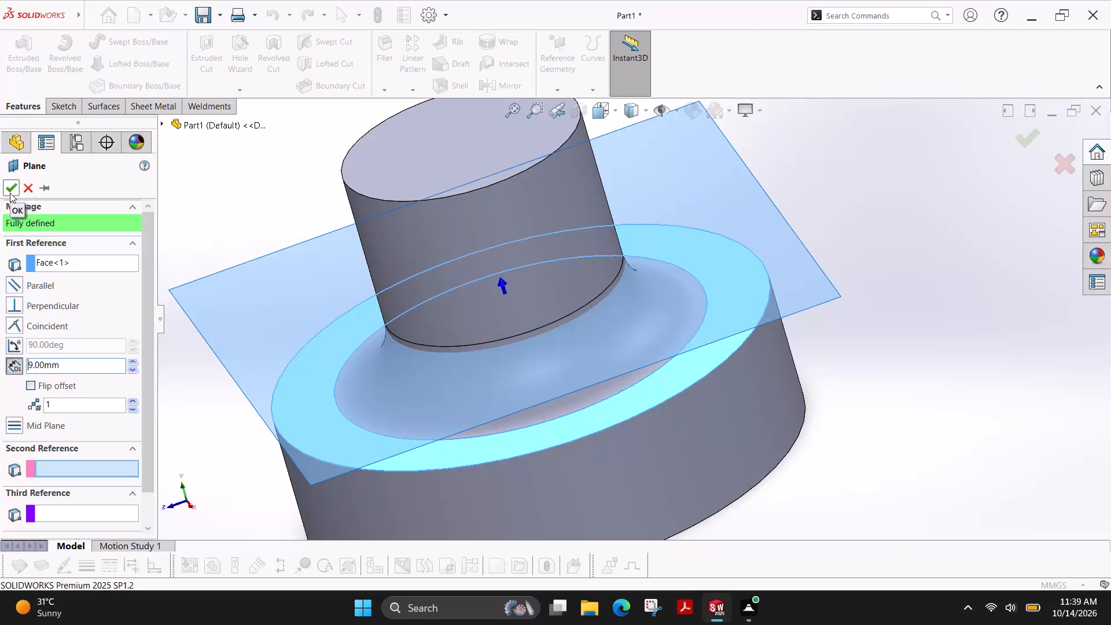
{"action": "left_click", "coordinate": [10, 193]}
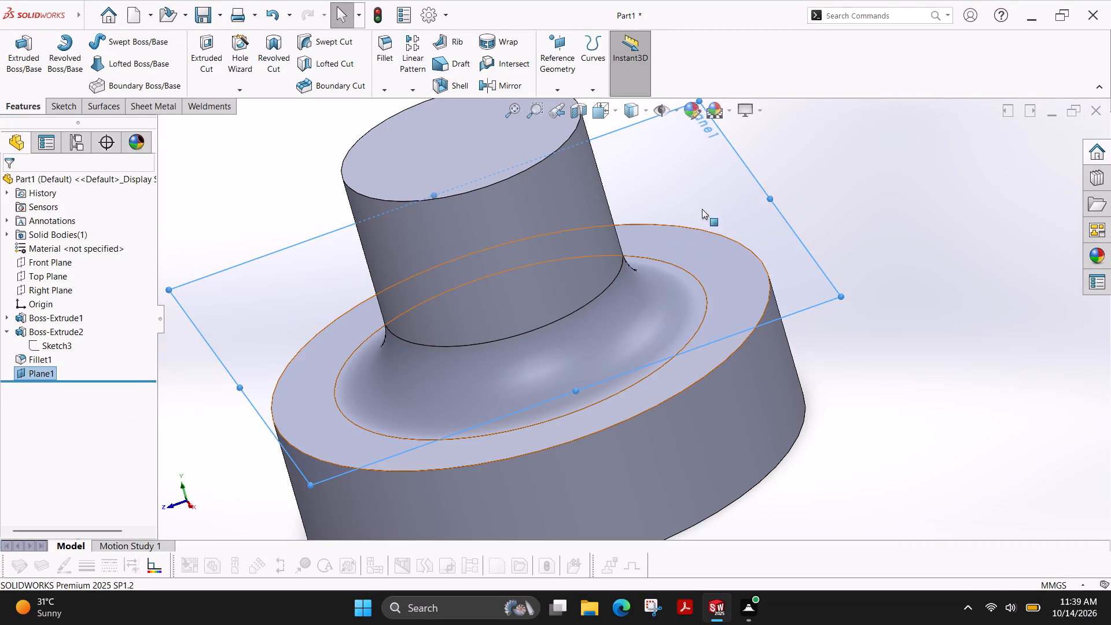
Sketch a circle of about 31.5 mm radius centred on the origin on the new offset plane.
{"action": "left_click", "coordinate": [61, 112]}
{"action": "left_click", "coordinate": [23, 54]}
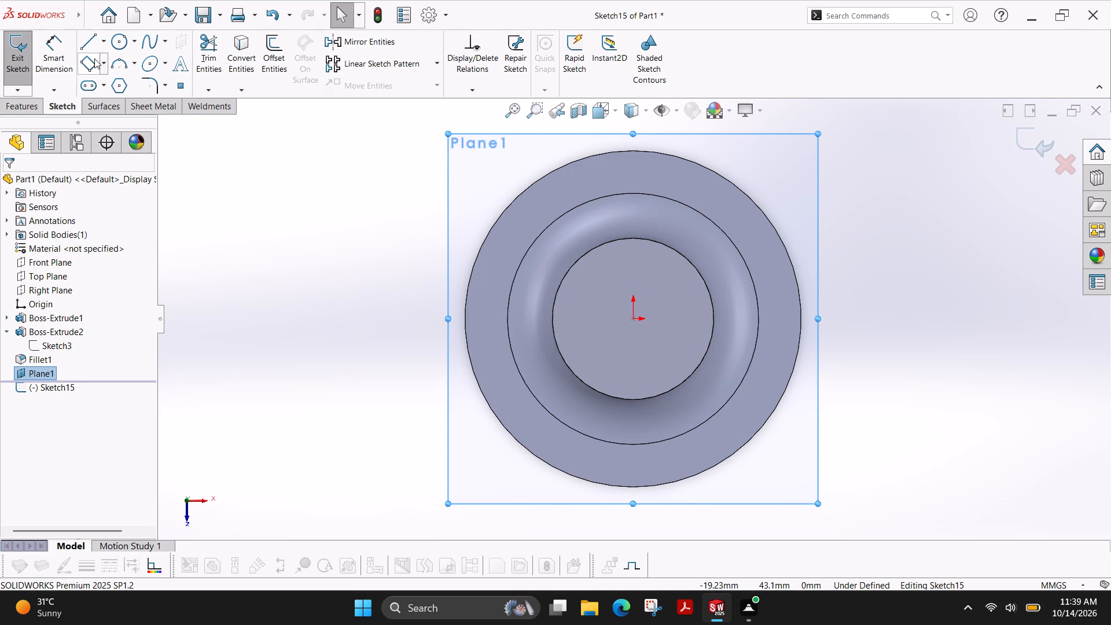
{"action": "left_click", "coordinate": [113, 45]}
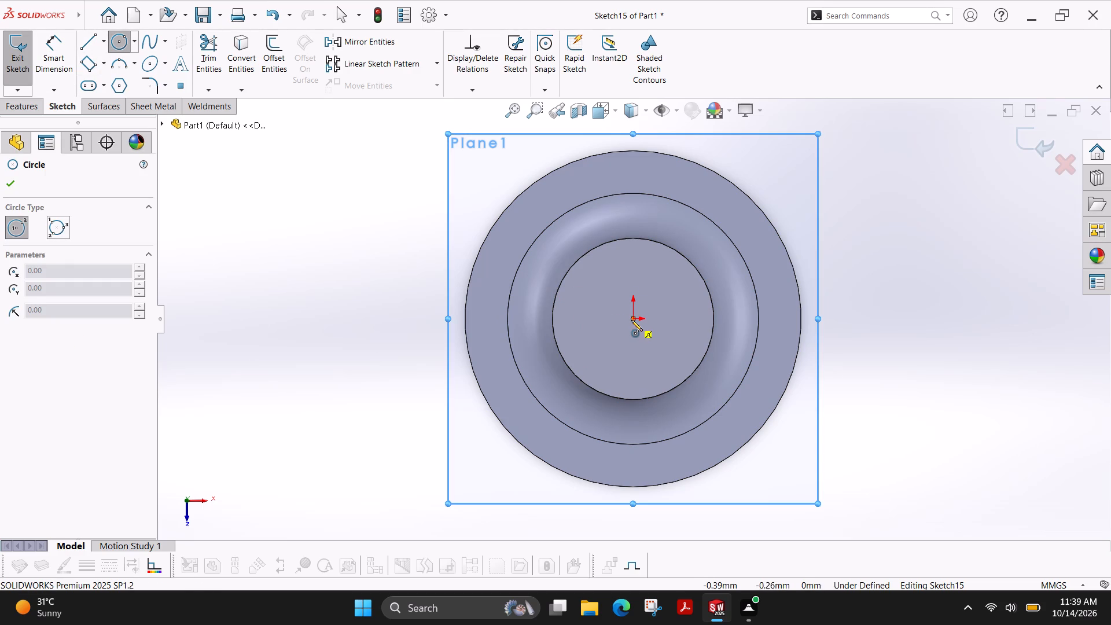
{"action": "left_click", "coordinate": [633, 319]}
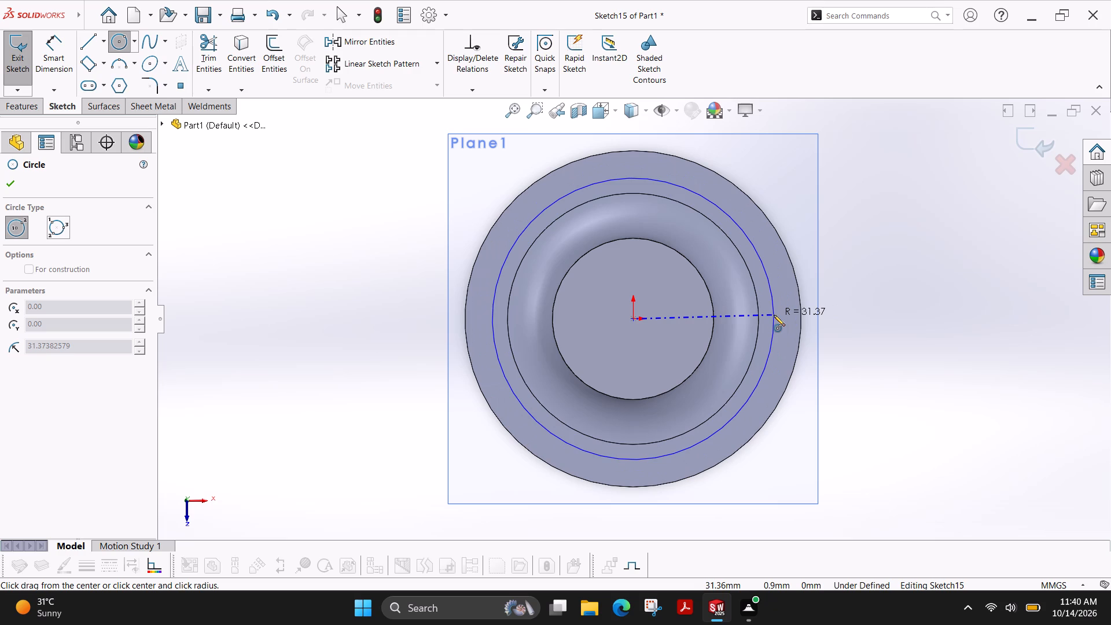
{"action": "left_click", "coordinate": [774, 317]}
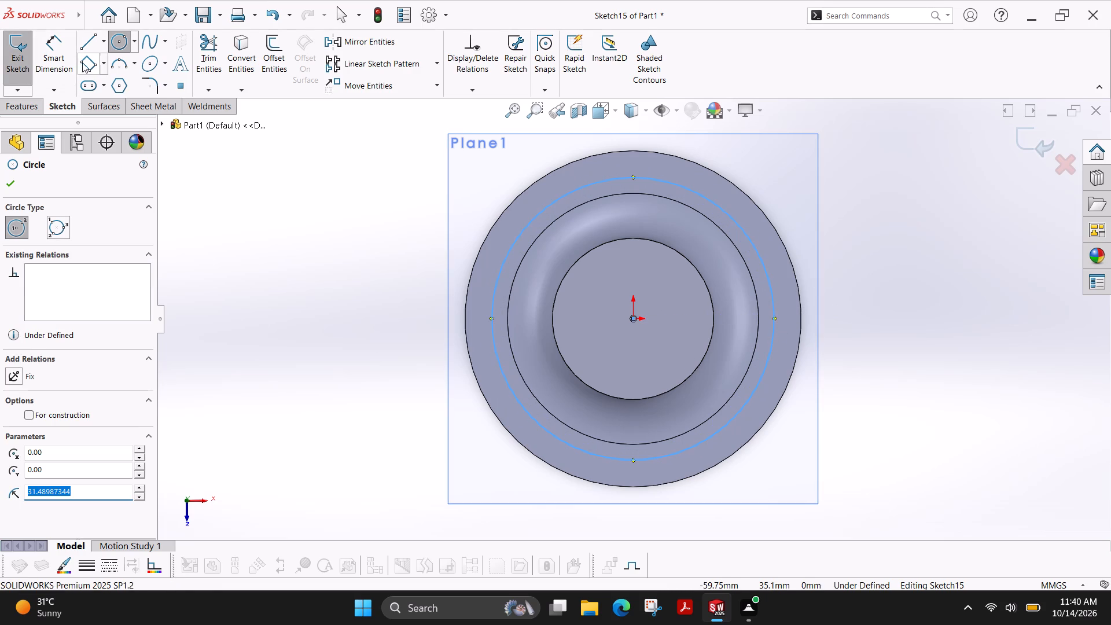
Dimension the sketched circle with a diameter of 36 mm.
{"action": "left_click", "coordinate": [63, 61]}
{"action": "left_click", "coordinate": [755, 248]}
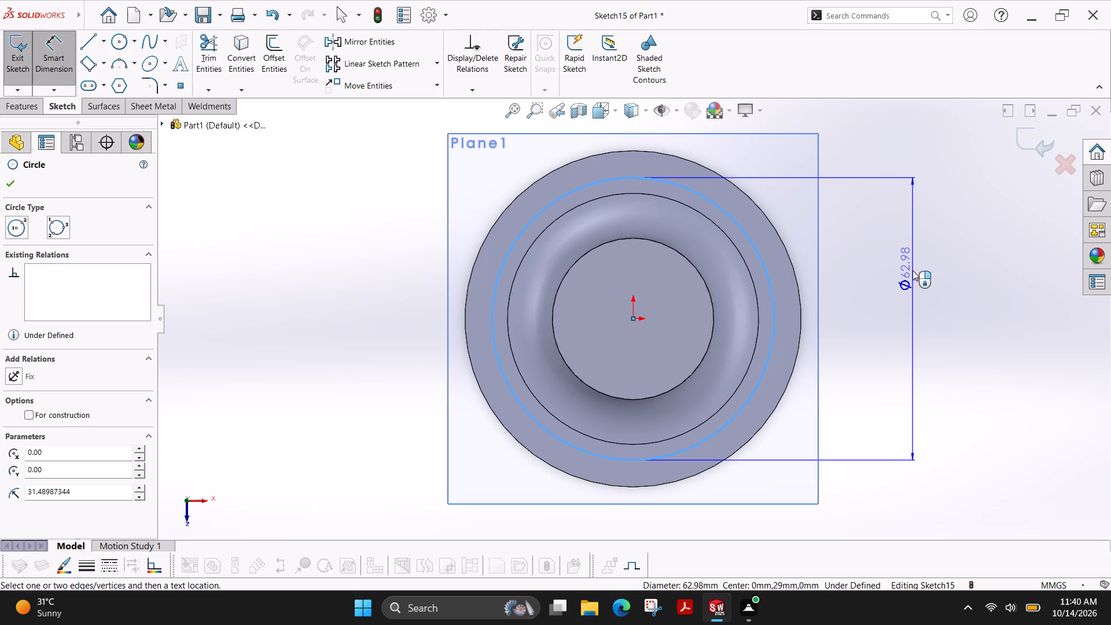
{"action": "left_click", "coordinate": [913, 270]}
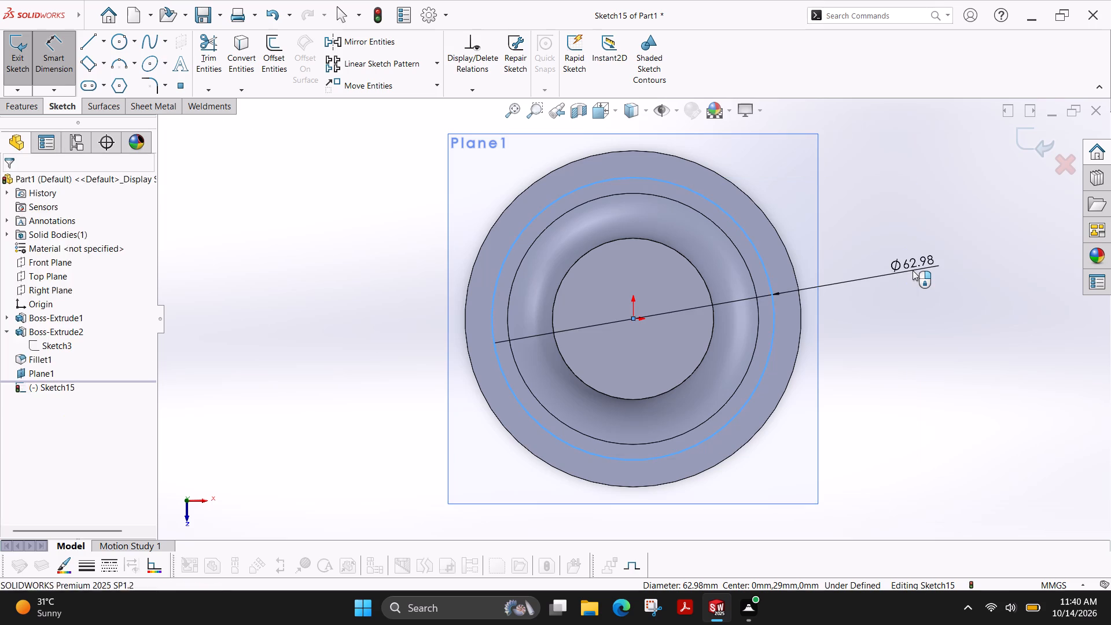
{"action": "type", "text": "36"}
{"action": "key", "text": "Return"}
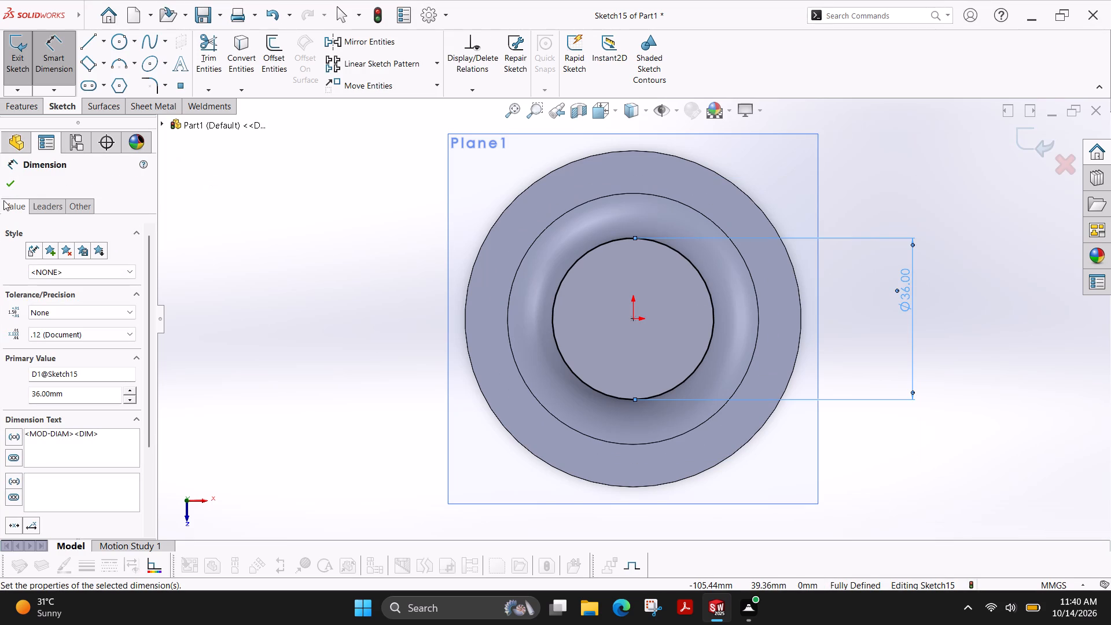
{"action": "left_click", "coordinate": [12, 182]}
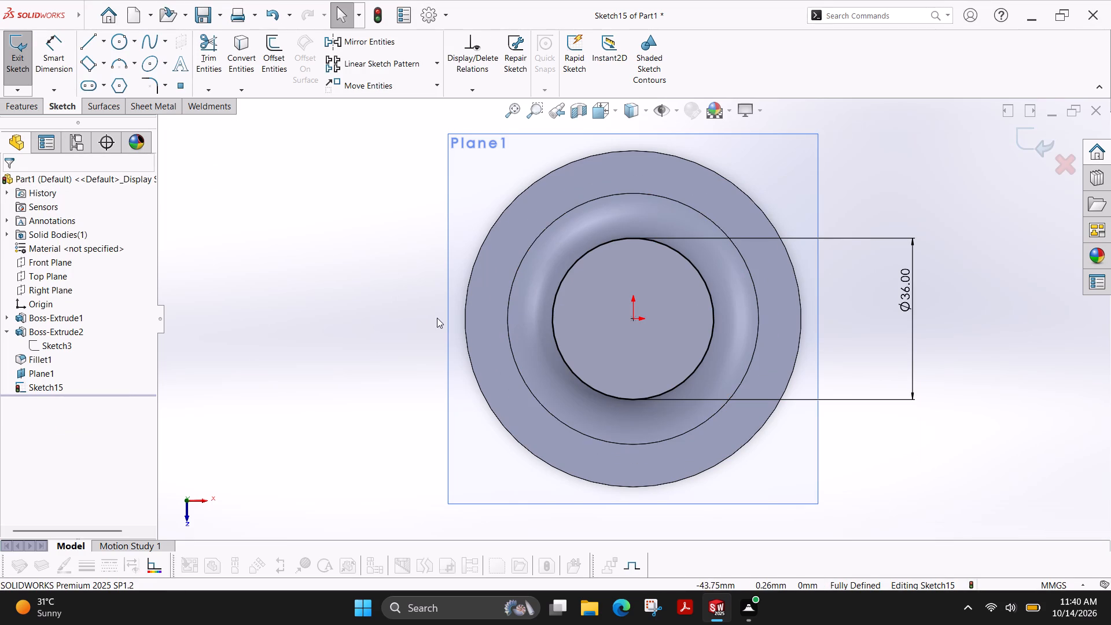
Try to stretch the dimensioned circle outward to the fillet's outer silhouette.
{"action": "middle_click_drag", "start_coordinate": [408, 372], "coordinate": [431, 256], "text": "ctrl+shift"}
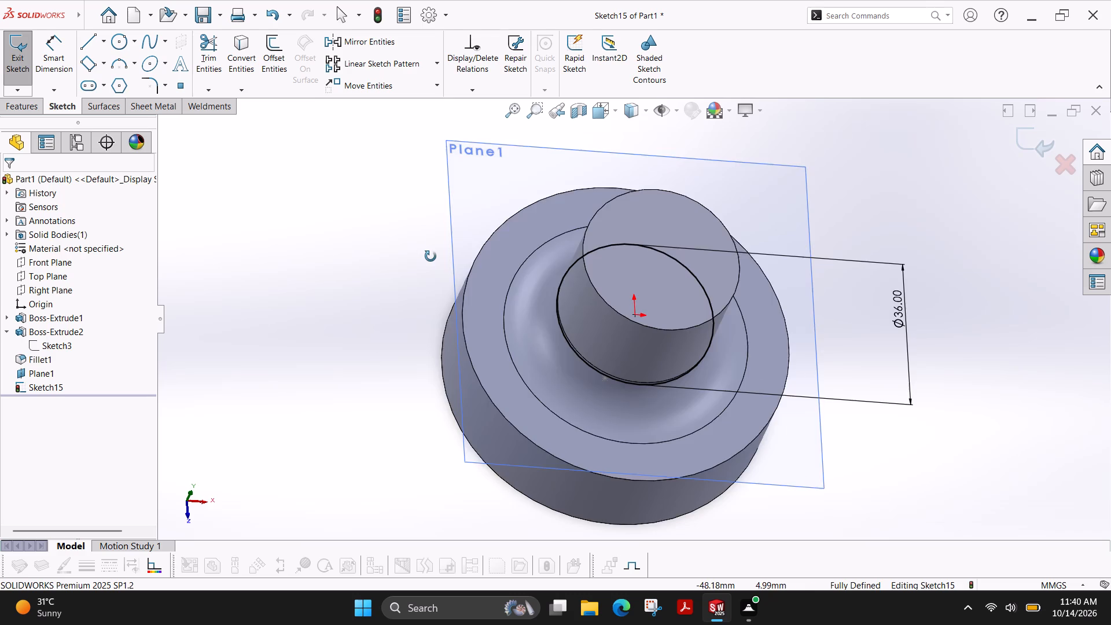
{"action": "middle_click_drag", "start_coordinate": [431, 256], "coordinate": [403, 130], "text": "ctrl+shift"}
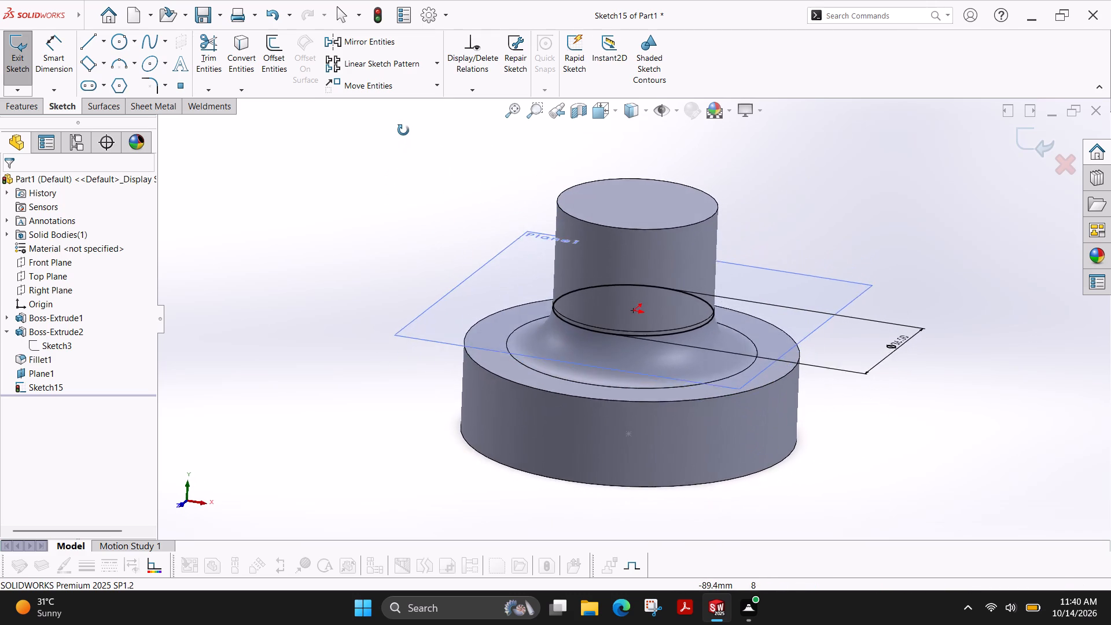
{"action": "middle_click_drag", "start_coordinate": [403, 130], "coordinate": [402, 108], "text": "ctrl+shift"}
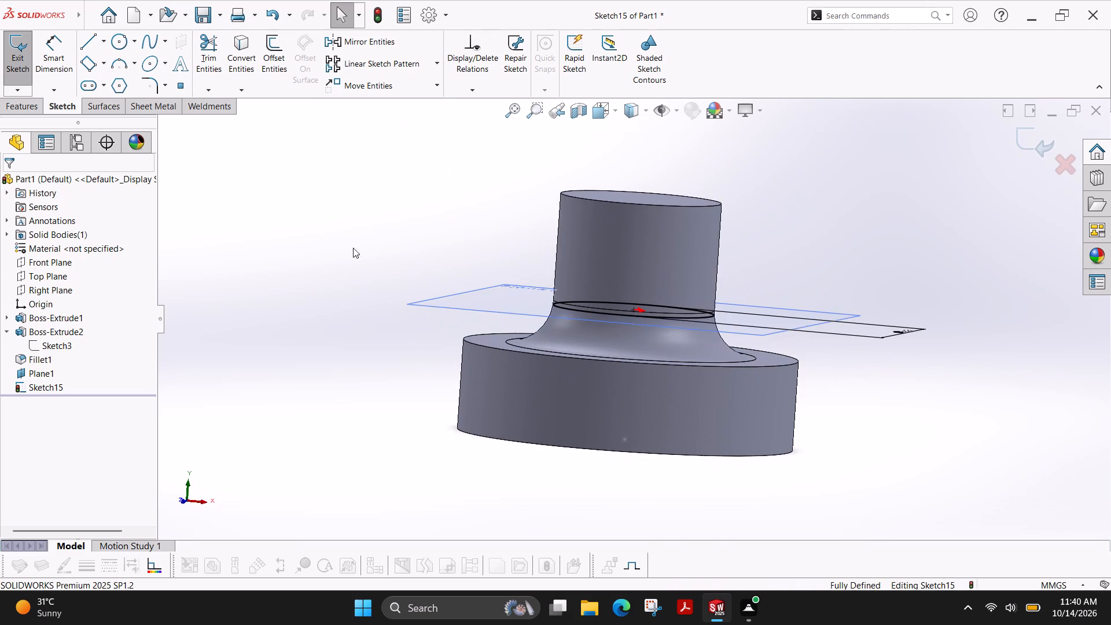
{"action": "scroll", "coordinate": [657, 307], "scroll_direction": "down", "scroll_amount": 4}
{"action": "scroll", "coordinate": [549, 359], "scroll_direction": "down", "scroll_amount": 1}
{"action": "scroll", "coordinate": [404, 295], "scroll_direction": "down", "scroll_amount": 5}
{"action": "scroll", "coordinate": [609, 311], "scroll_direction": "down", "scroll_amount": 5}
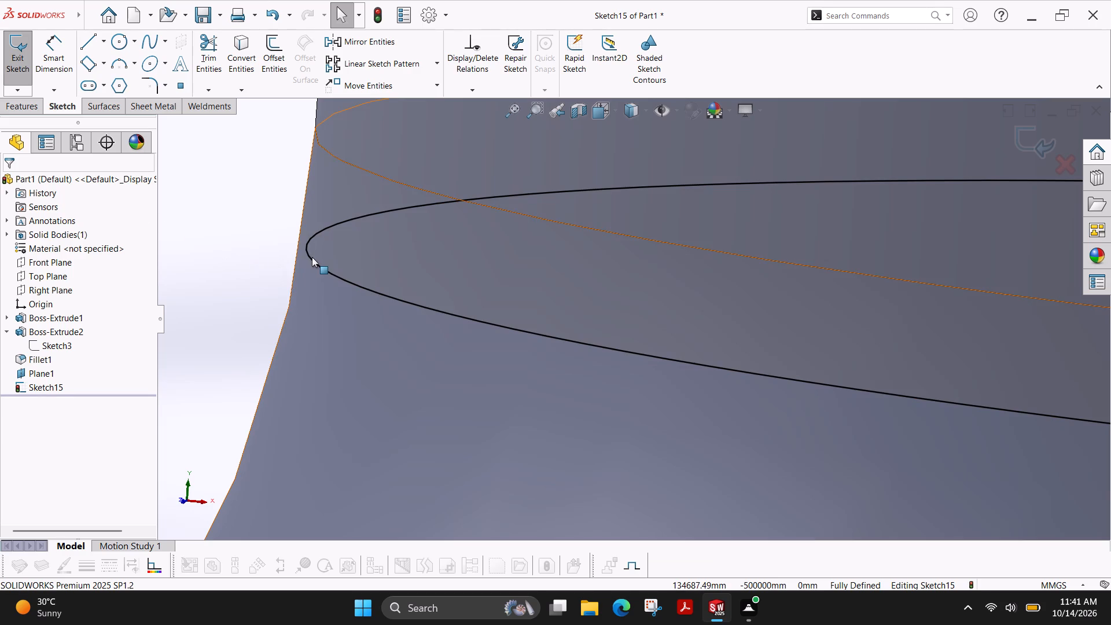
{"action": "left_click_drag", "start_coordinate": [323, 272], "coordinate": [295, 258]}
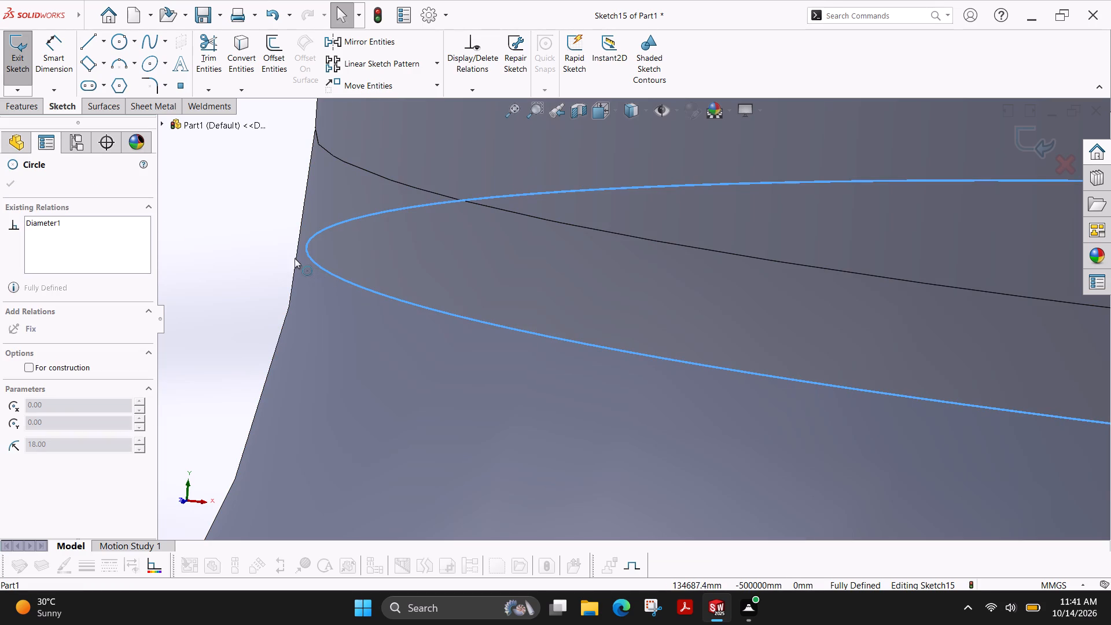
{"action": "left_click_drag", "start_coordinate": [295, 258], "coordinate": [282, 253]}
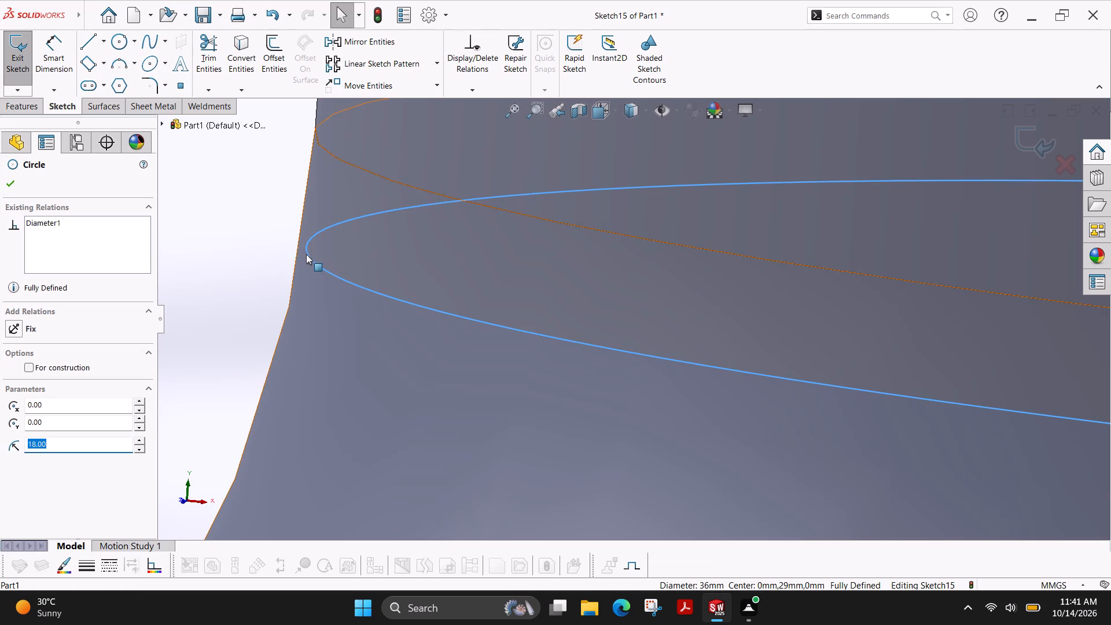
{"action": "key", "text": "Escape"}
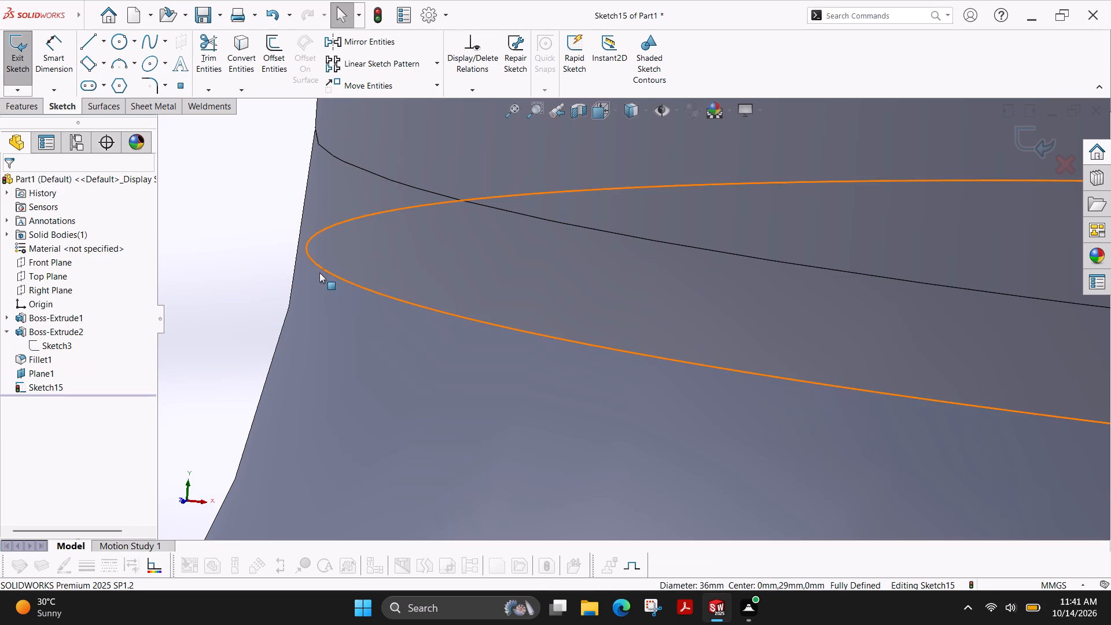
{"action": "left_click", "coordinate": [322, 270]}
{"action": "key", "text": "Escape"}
Delete the circle's 36 mm diameter dimension.
{"action": "scroll", "coordinate": [819, 357], "scroll_direction": "up", "scroll_amount": 9}
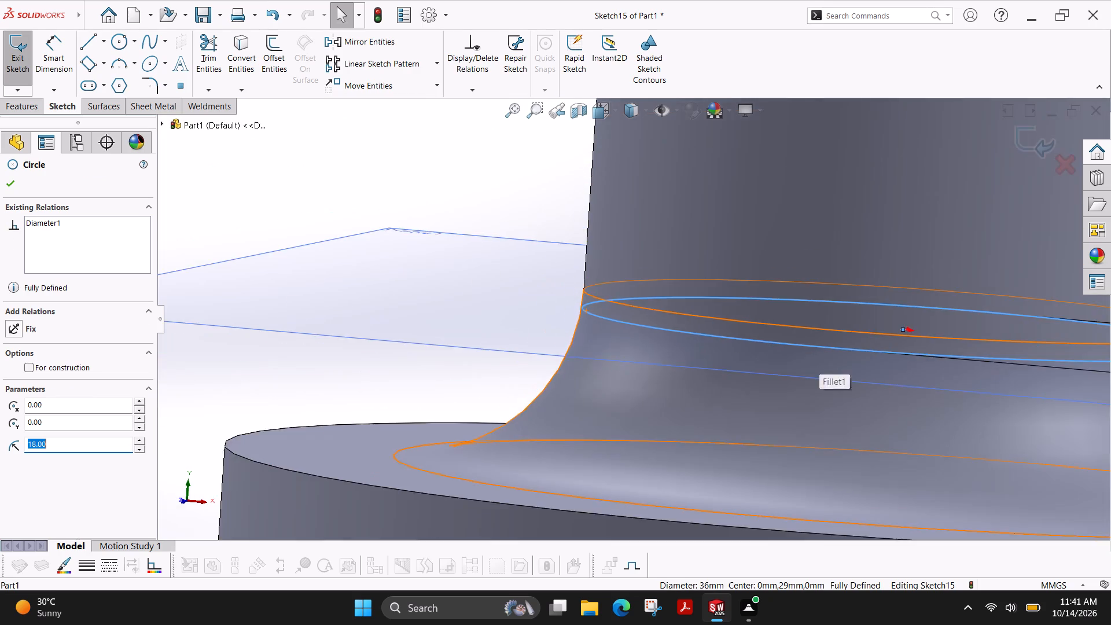
{"action": "scroll", "coordinate": [1101, 403], "scroll_direction": "up", "scroll_amount": 4}
{"action": "scroll", "coordinate": [1021, 358], "scroll_direction": "down", "scroll_amount": 4}
{"action": "scroll", "coordinate": [1020, 358], "scroll_direction": "up", "scroll_amount": 6}
{"action": "key", "text": "Escape"}
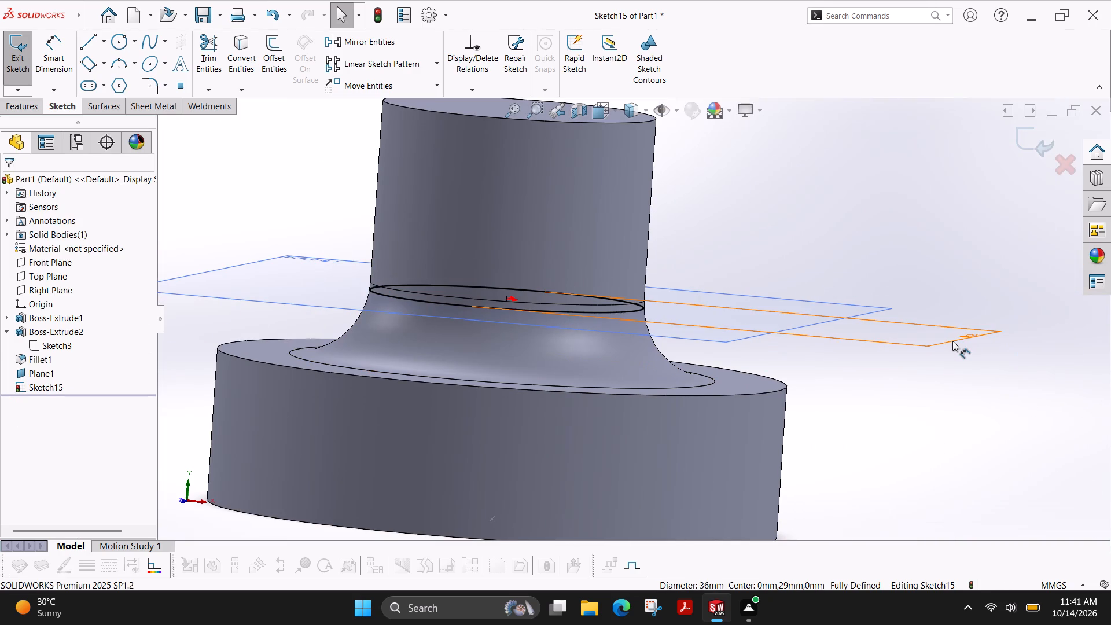
{"action": "left_click", "coordinate": [952, 341]}
{"action": "key", "text": "Delete"}
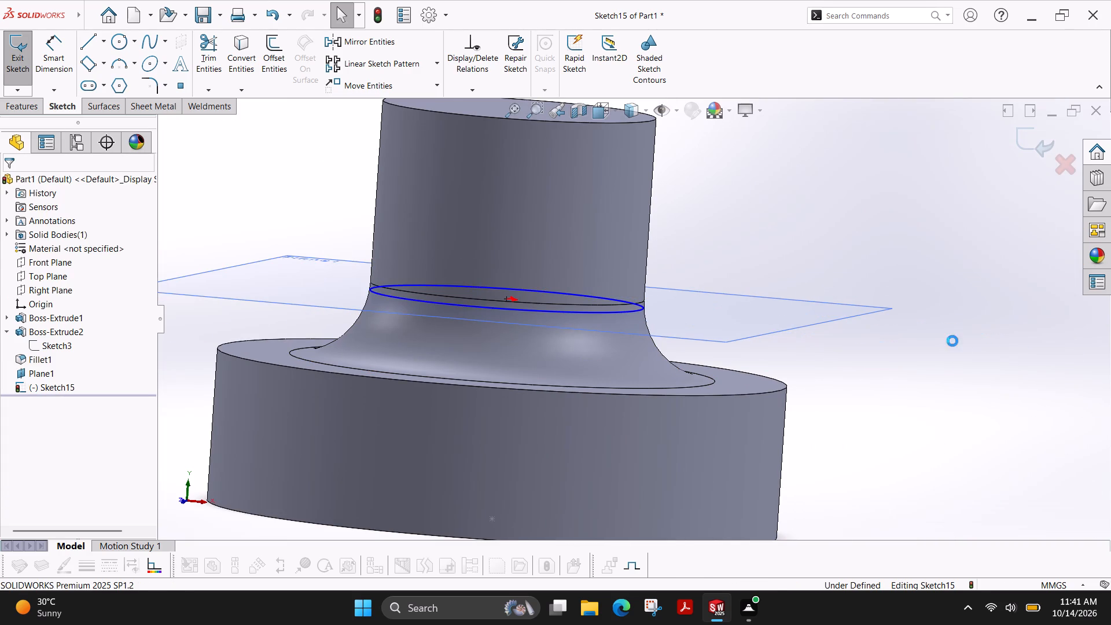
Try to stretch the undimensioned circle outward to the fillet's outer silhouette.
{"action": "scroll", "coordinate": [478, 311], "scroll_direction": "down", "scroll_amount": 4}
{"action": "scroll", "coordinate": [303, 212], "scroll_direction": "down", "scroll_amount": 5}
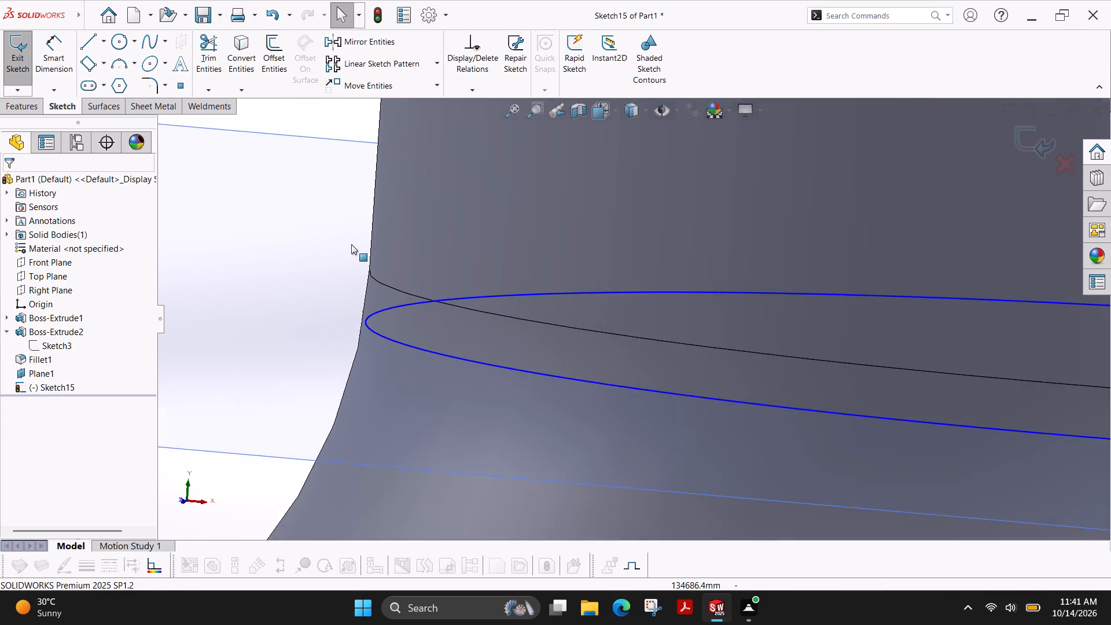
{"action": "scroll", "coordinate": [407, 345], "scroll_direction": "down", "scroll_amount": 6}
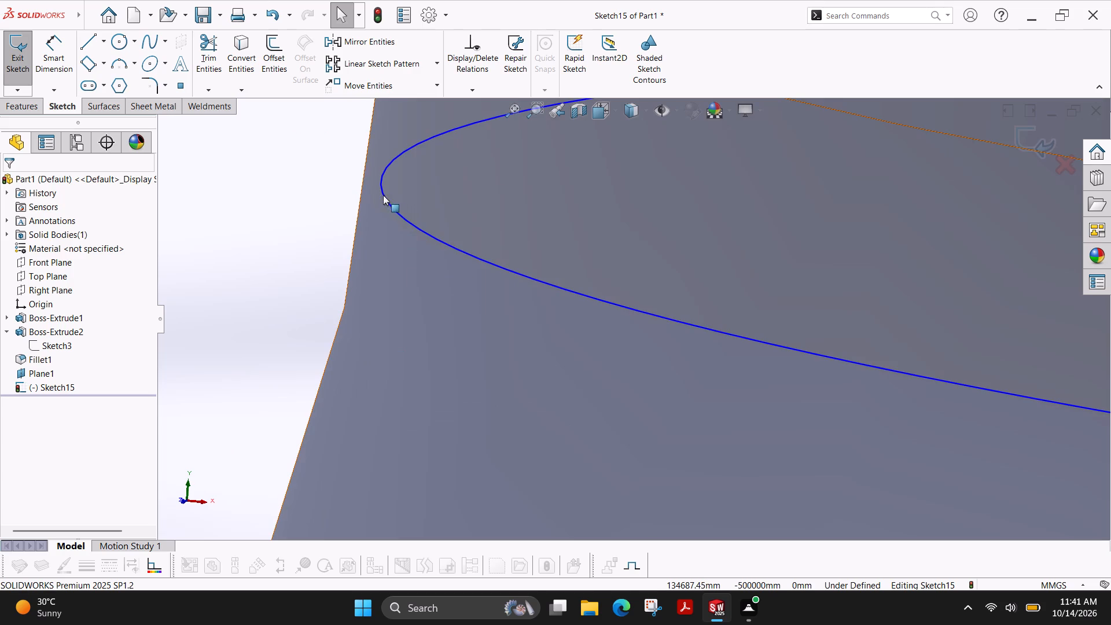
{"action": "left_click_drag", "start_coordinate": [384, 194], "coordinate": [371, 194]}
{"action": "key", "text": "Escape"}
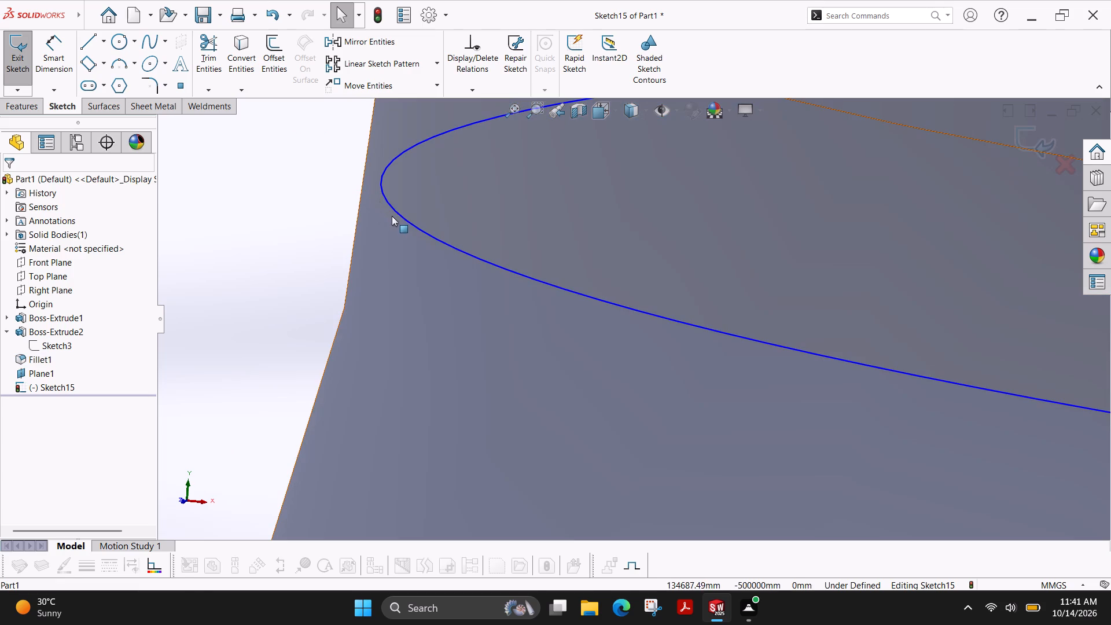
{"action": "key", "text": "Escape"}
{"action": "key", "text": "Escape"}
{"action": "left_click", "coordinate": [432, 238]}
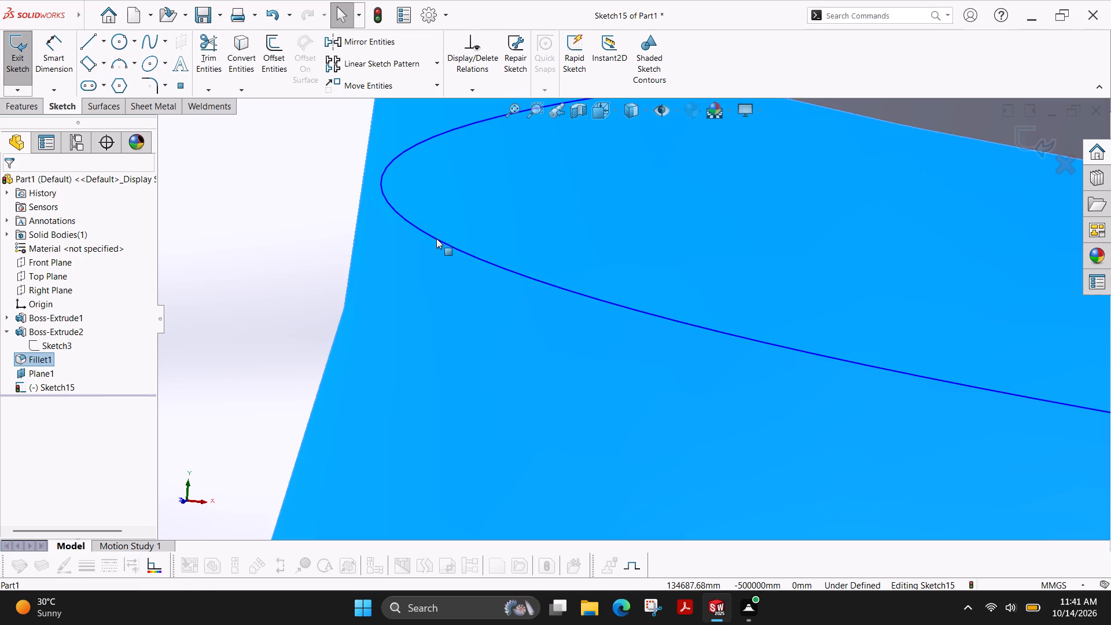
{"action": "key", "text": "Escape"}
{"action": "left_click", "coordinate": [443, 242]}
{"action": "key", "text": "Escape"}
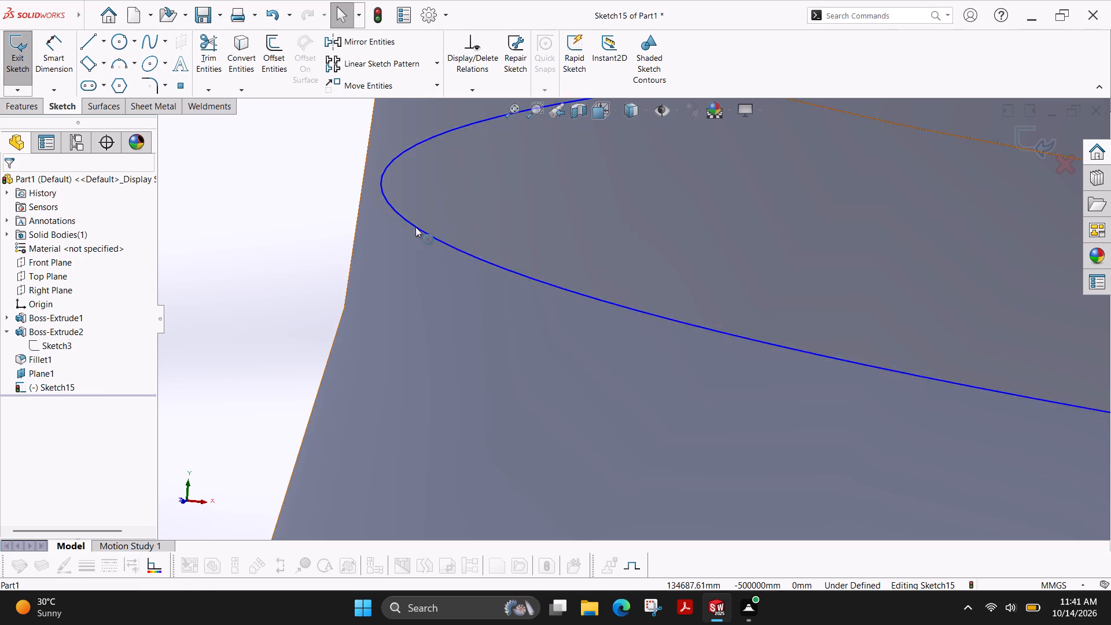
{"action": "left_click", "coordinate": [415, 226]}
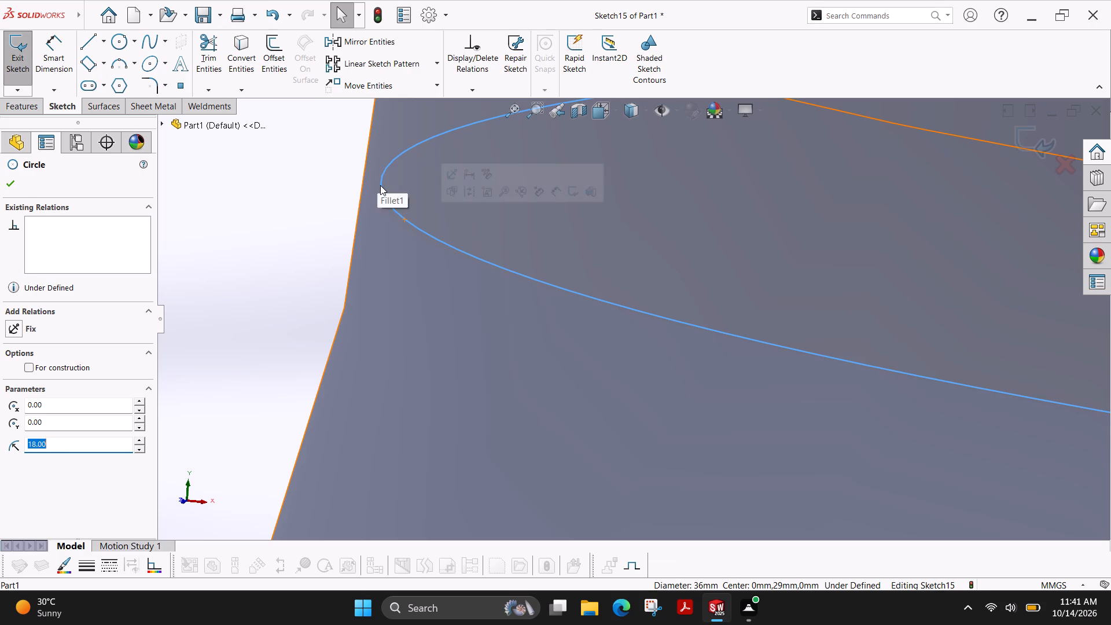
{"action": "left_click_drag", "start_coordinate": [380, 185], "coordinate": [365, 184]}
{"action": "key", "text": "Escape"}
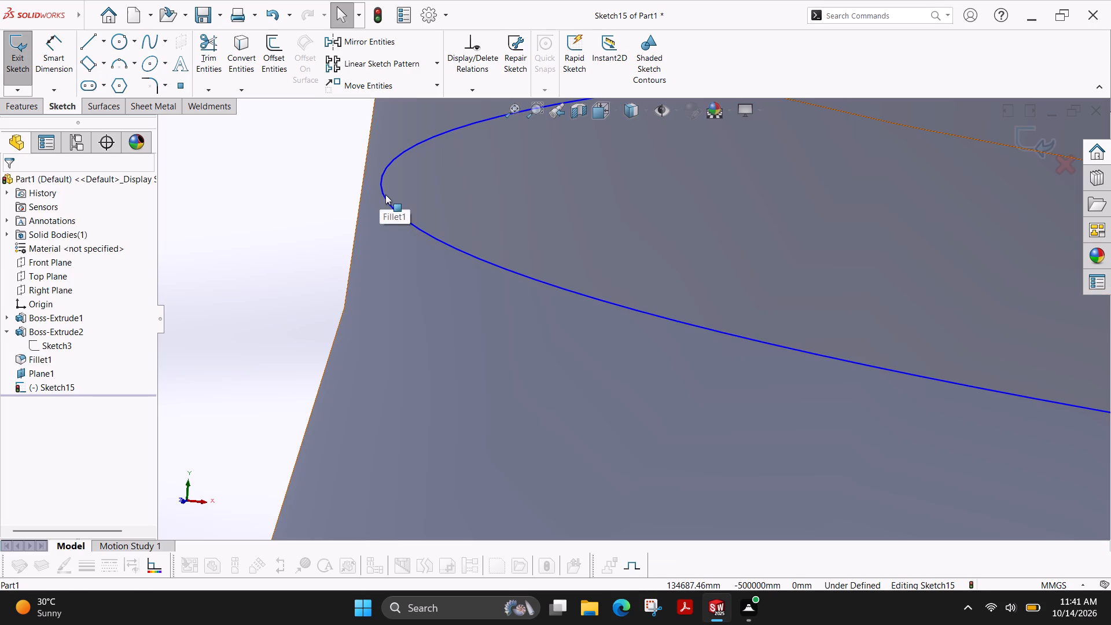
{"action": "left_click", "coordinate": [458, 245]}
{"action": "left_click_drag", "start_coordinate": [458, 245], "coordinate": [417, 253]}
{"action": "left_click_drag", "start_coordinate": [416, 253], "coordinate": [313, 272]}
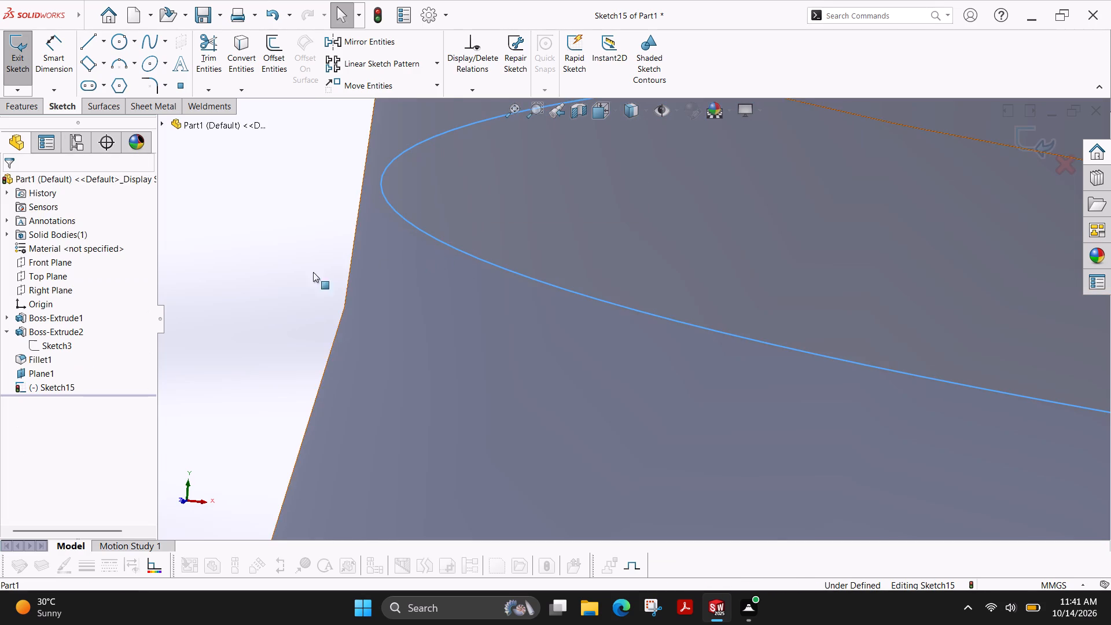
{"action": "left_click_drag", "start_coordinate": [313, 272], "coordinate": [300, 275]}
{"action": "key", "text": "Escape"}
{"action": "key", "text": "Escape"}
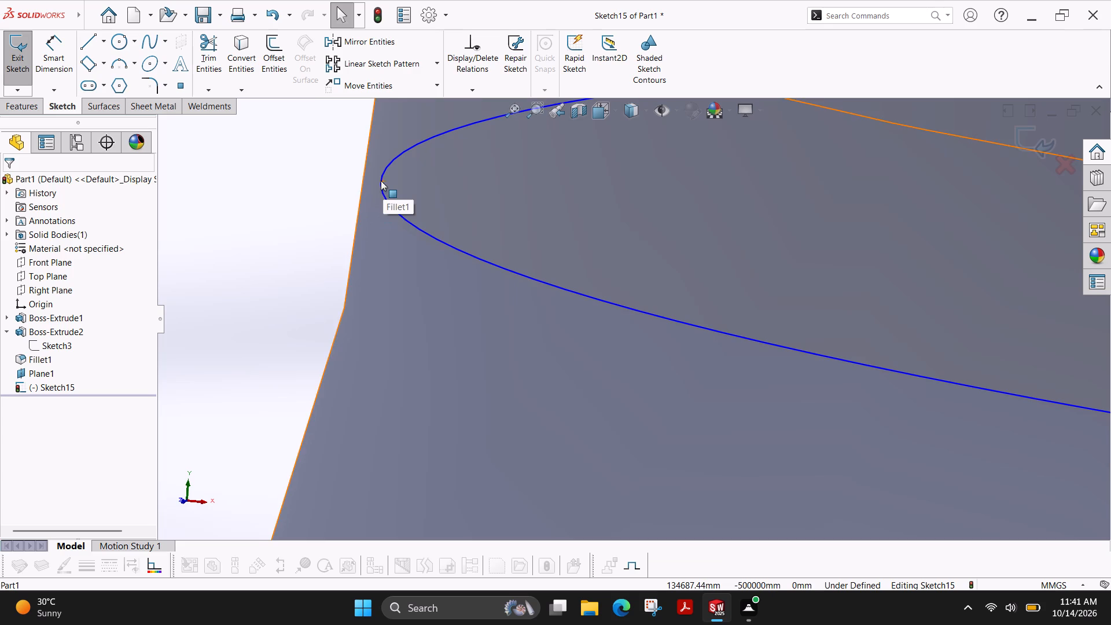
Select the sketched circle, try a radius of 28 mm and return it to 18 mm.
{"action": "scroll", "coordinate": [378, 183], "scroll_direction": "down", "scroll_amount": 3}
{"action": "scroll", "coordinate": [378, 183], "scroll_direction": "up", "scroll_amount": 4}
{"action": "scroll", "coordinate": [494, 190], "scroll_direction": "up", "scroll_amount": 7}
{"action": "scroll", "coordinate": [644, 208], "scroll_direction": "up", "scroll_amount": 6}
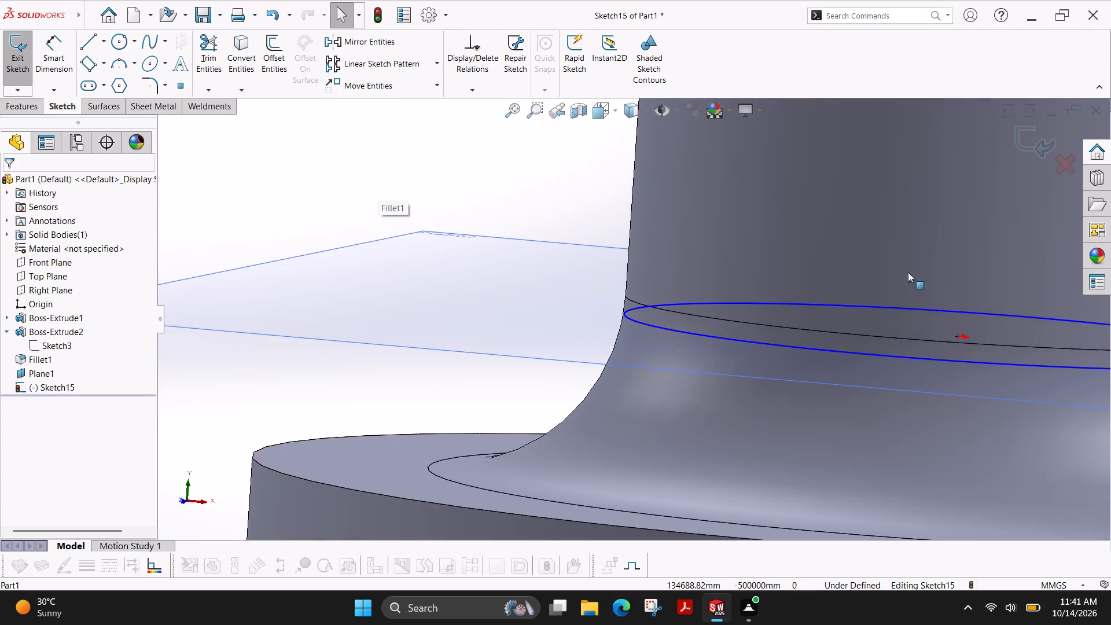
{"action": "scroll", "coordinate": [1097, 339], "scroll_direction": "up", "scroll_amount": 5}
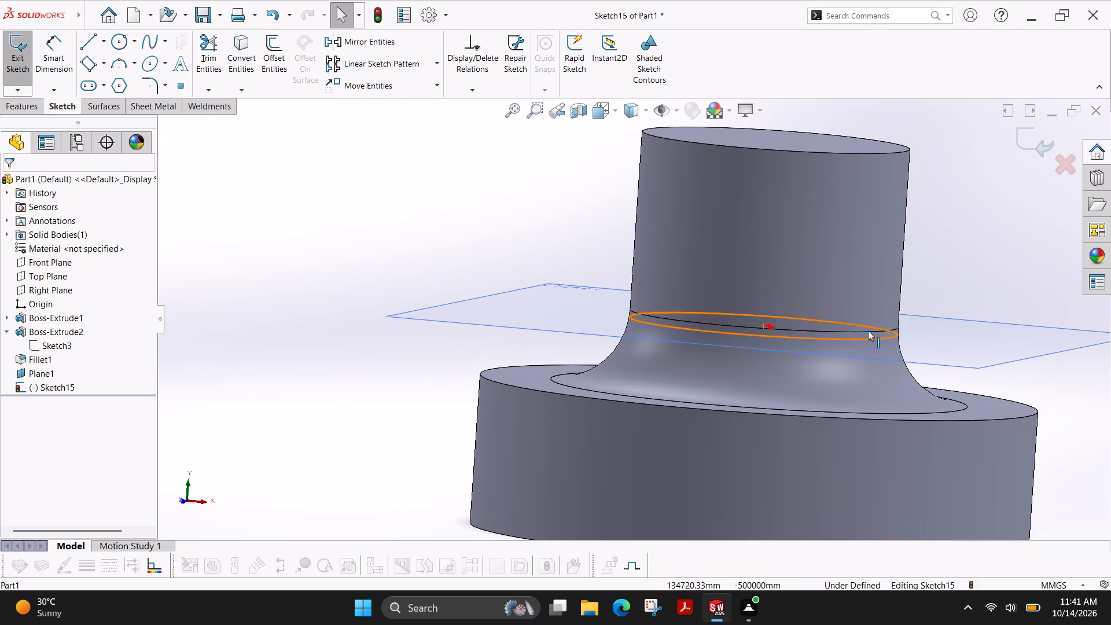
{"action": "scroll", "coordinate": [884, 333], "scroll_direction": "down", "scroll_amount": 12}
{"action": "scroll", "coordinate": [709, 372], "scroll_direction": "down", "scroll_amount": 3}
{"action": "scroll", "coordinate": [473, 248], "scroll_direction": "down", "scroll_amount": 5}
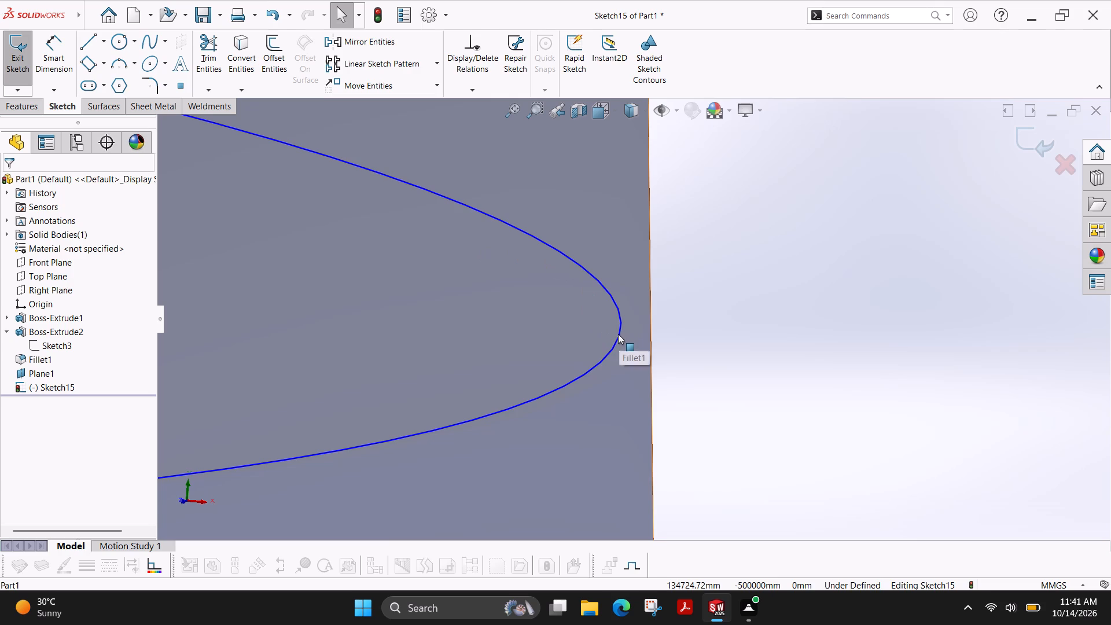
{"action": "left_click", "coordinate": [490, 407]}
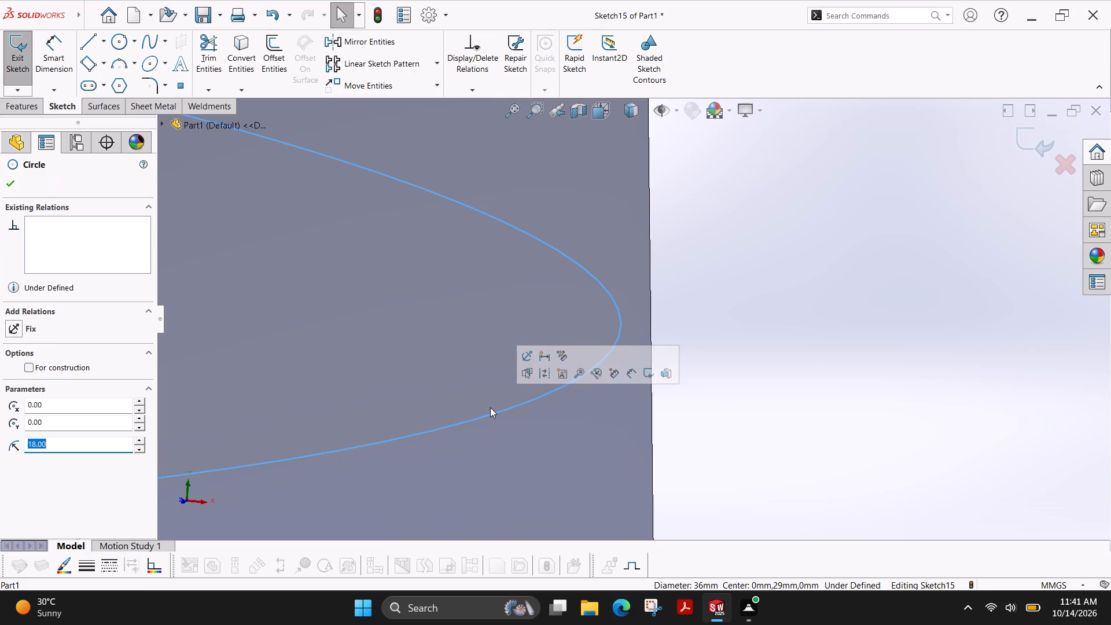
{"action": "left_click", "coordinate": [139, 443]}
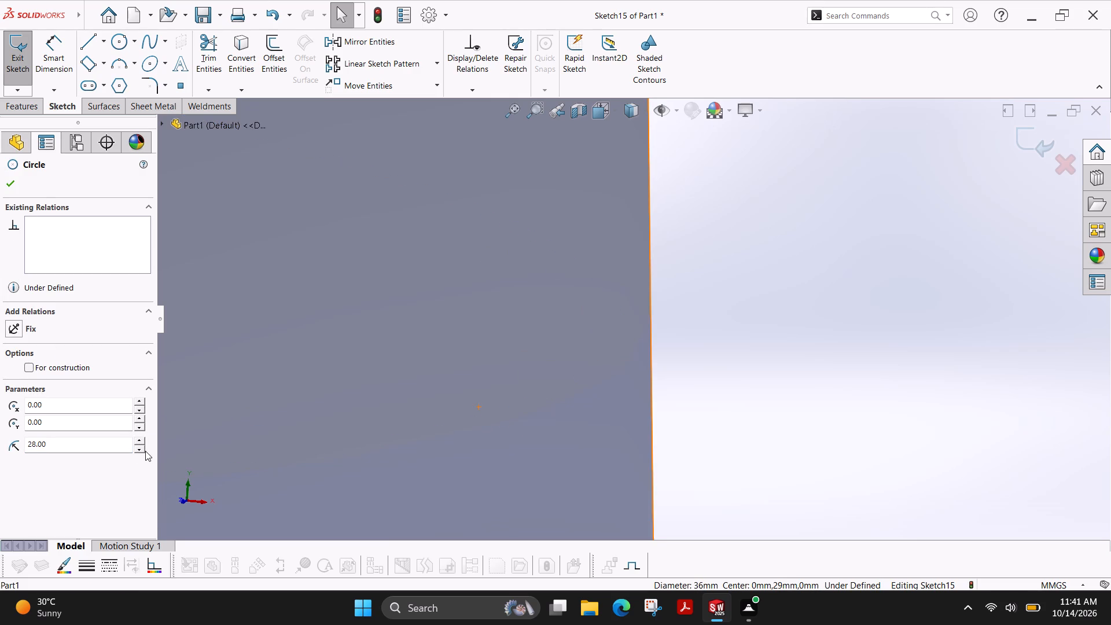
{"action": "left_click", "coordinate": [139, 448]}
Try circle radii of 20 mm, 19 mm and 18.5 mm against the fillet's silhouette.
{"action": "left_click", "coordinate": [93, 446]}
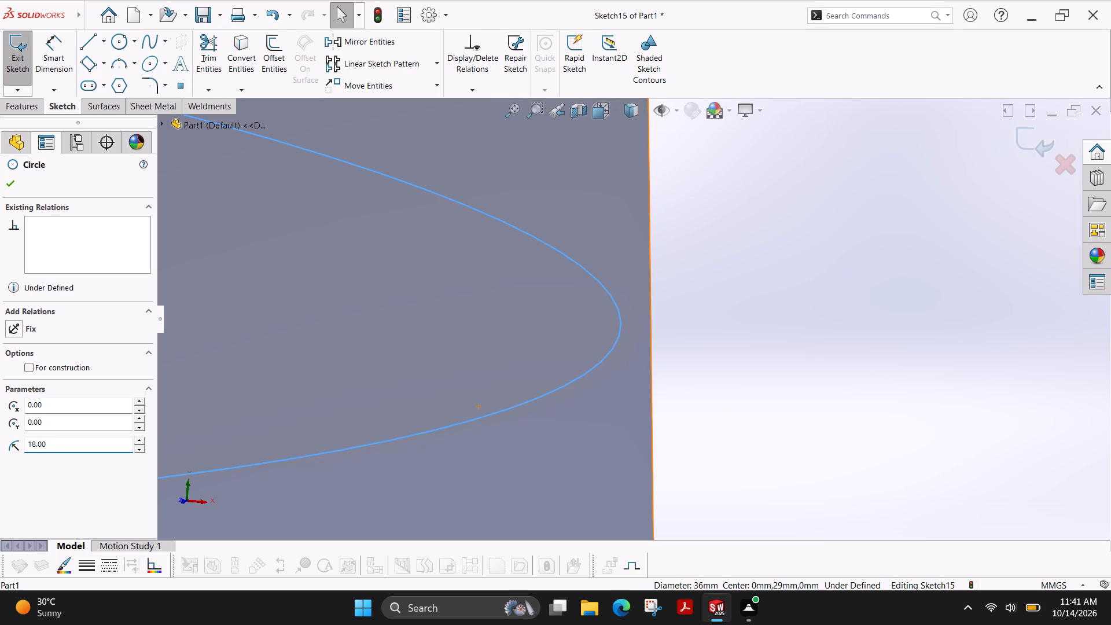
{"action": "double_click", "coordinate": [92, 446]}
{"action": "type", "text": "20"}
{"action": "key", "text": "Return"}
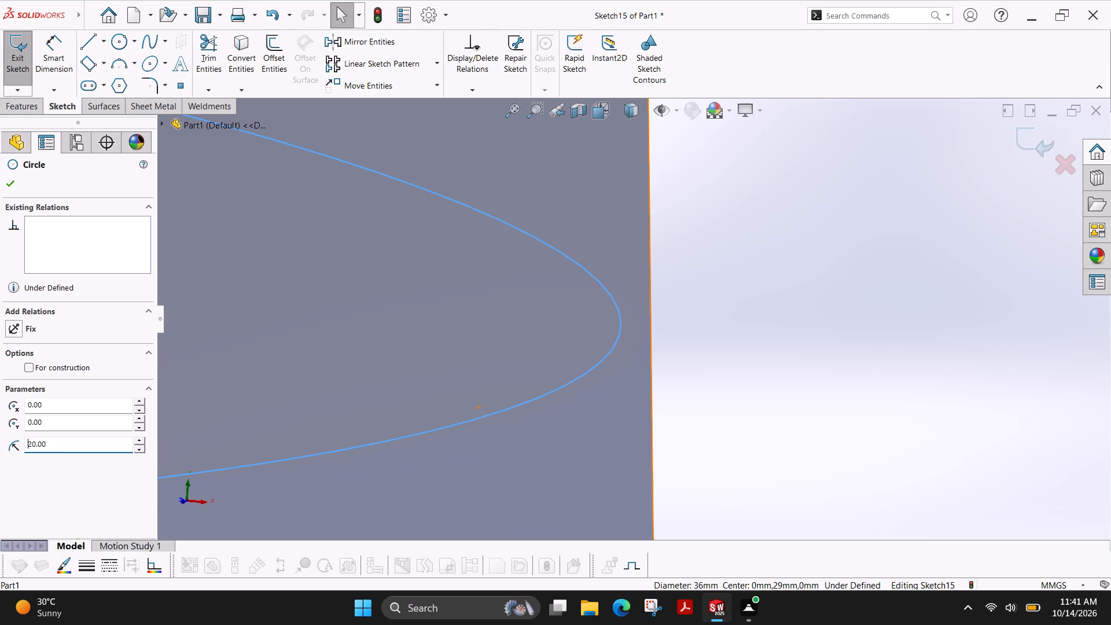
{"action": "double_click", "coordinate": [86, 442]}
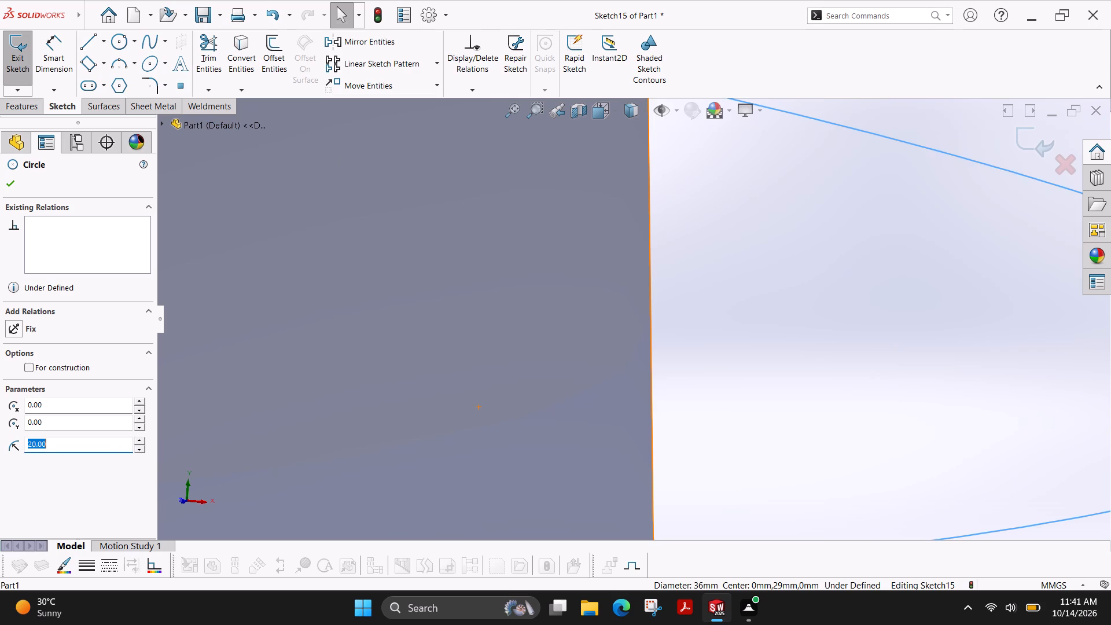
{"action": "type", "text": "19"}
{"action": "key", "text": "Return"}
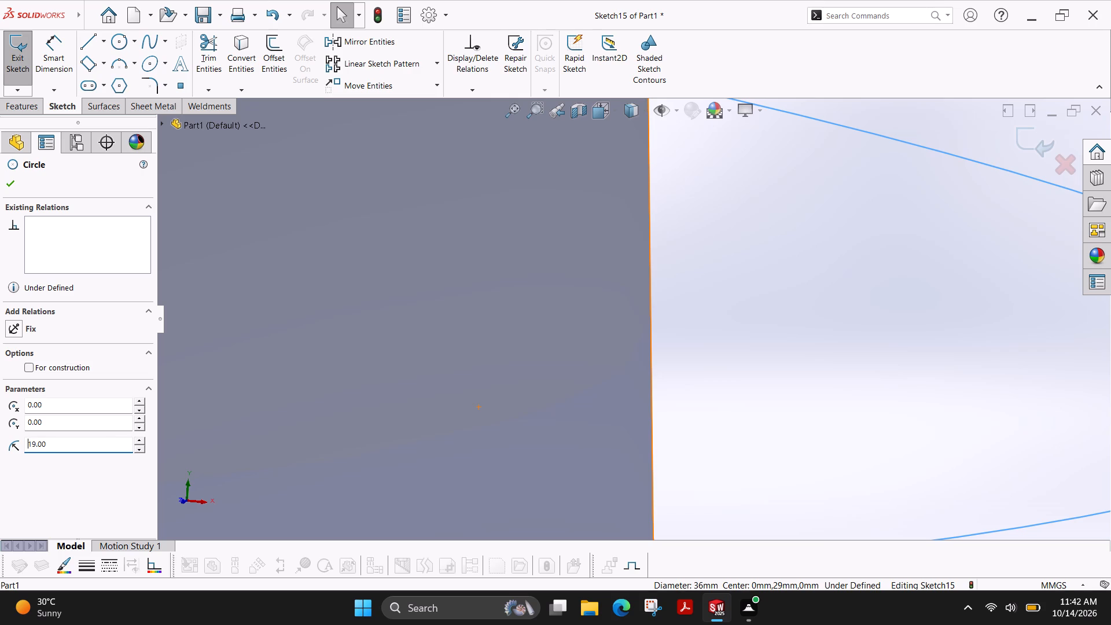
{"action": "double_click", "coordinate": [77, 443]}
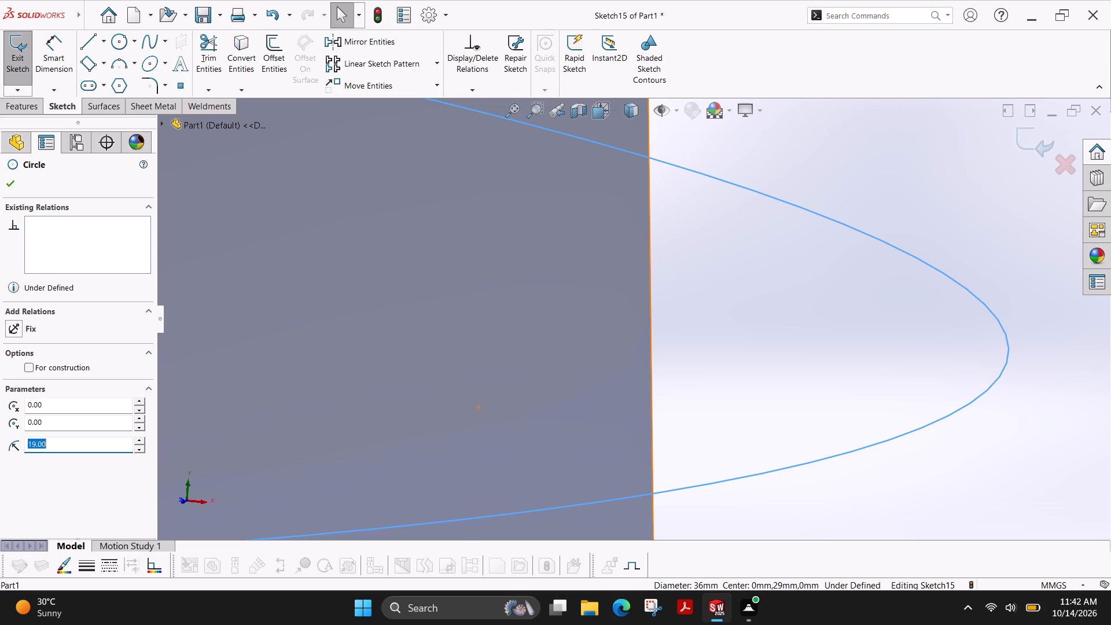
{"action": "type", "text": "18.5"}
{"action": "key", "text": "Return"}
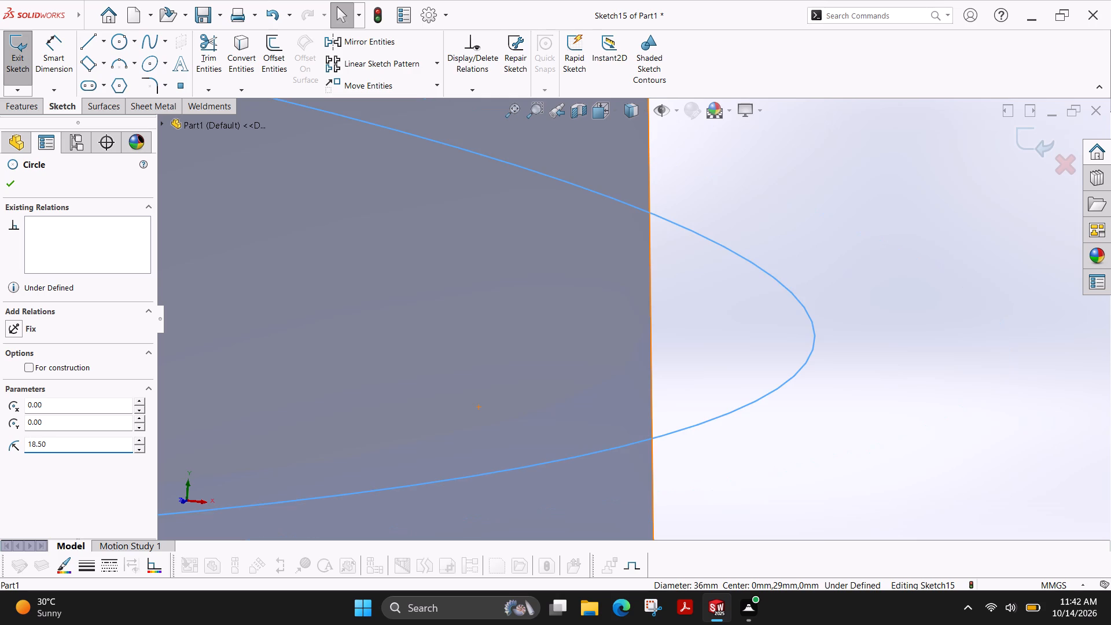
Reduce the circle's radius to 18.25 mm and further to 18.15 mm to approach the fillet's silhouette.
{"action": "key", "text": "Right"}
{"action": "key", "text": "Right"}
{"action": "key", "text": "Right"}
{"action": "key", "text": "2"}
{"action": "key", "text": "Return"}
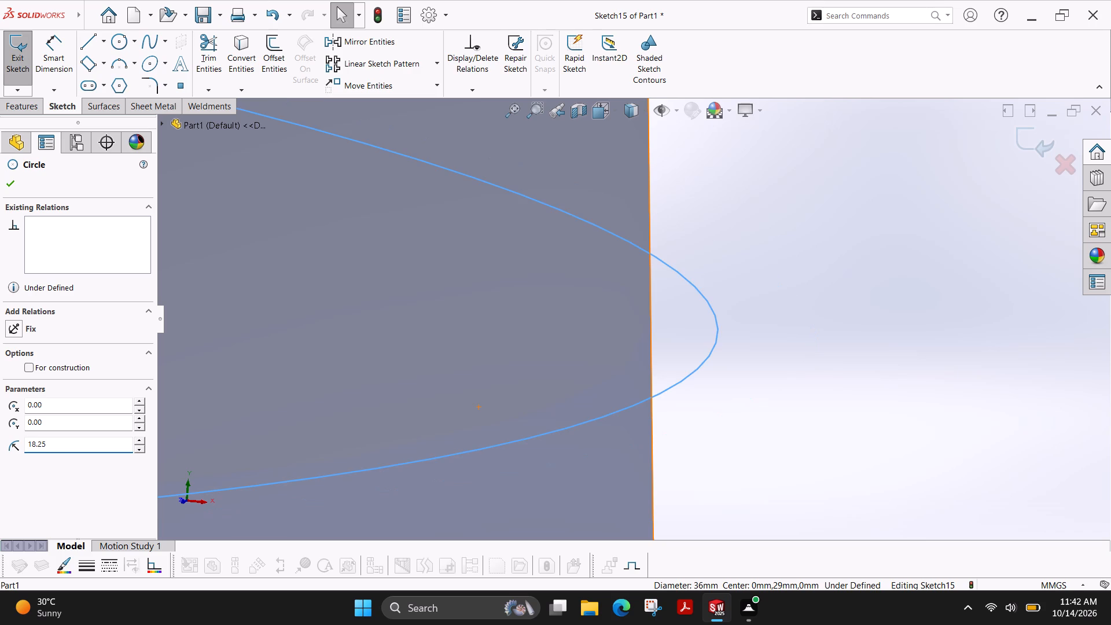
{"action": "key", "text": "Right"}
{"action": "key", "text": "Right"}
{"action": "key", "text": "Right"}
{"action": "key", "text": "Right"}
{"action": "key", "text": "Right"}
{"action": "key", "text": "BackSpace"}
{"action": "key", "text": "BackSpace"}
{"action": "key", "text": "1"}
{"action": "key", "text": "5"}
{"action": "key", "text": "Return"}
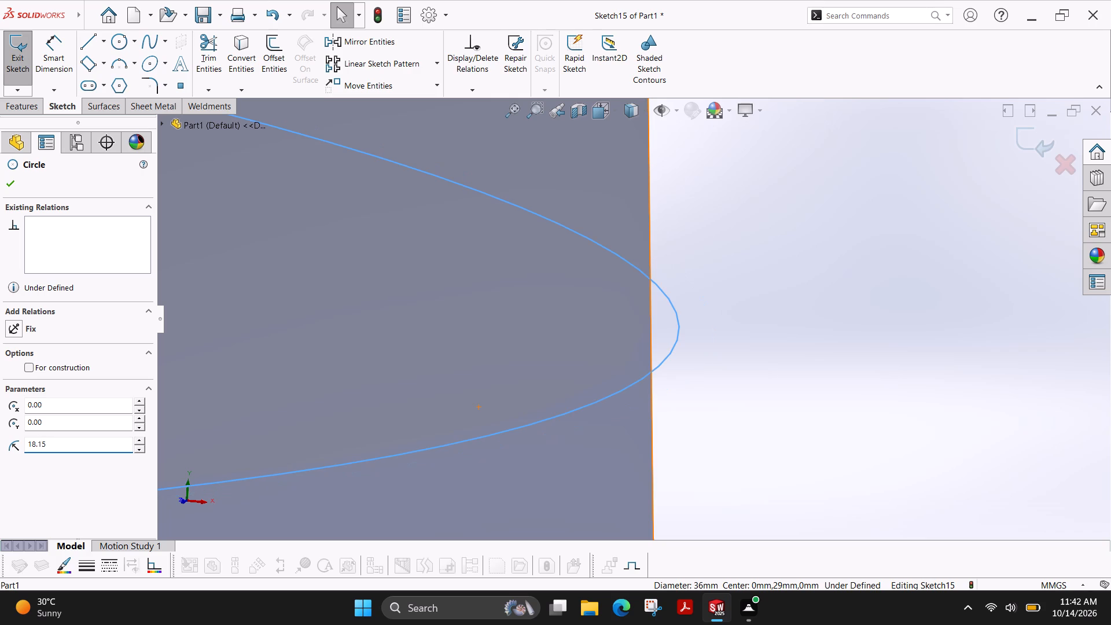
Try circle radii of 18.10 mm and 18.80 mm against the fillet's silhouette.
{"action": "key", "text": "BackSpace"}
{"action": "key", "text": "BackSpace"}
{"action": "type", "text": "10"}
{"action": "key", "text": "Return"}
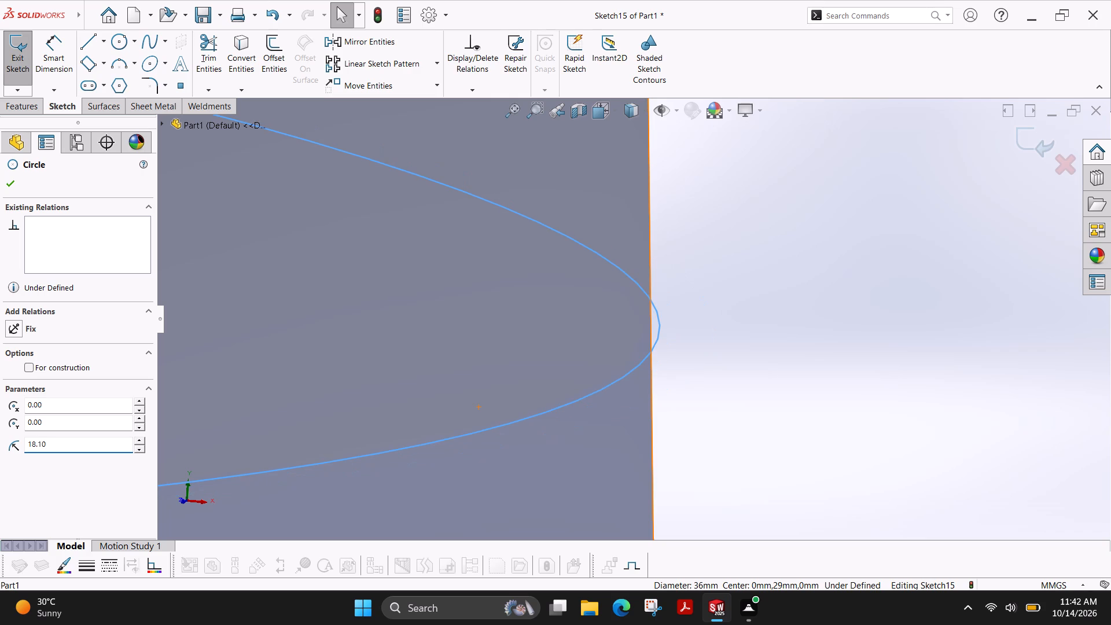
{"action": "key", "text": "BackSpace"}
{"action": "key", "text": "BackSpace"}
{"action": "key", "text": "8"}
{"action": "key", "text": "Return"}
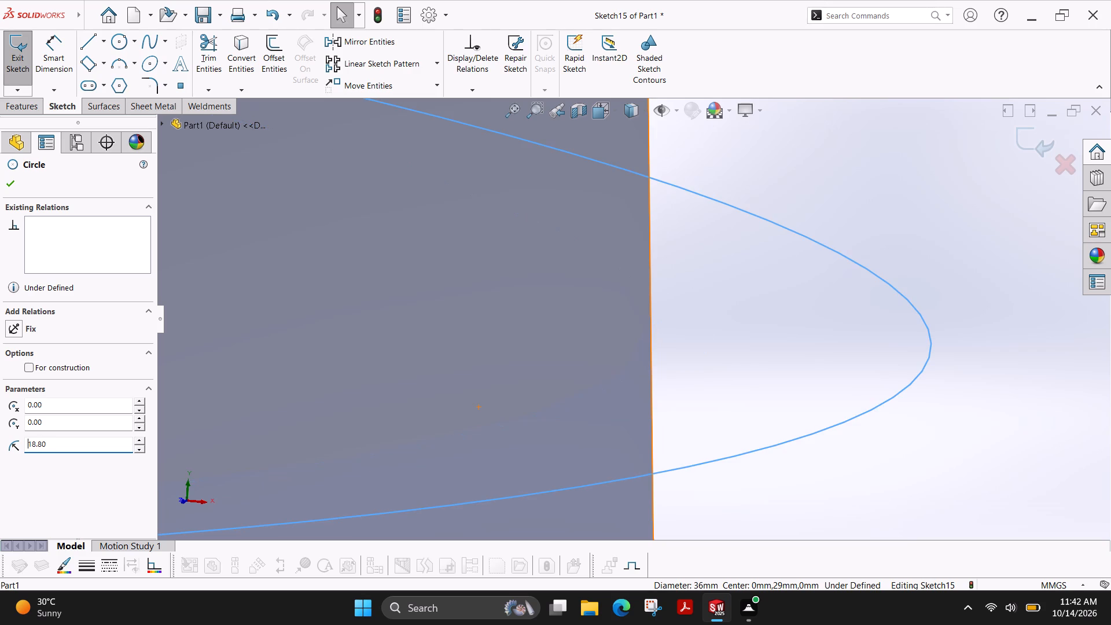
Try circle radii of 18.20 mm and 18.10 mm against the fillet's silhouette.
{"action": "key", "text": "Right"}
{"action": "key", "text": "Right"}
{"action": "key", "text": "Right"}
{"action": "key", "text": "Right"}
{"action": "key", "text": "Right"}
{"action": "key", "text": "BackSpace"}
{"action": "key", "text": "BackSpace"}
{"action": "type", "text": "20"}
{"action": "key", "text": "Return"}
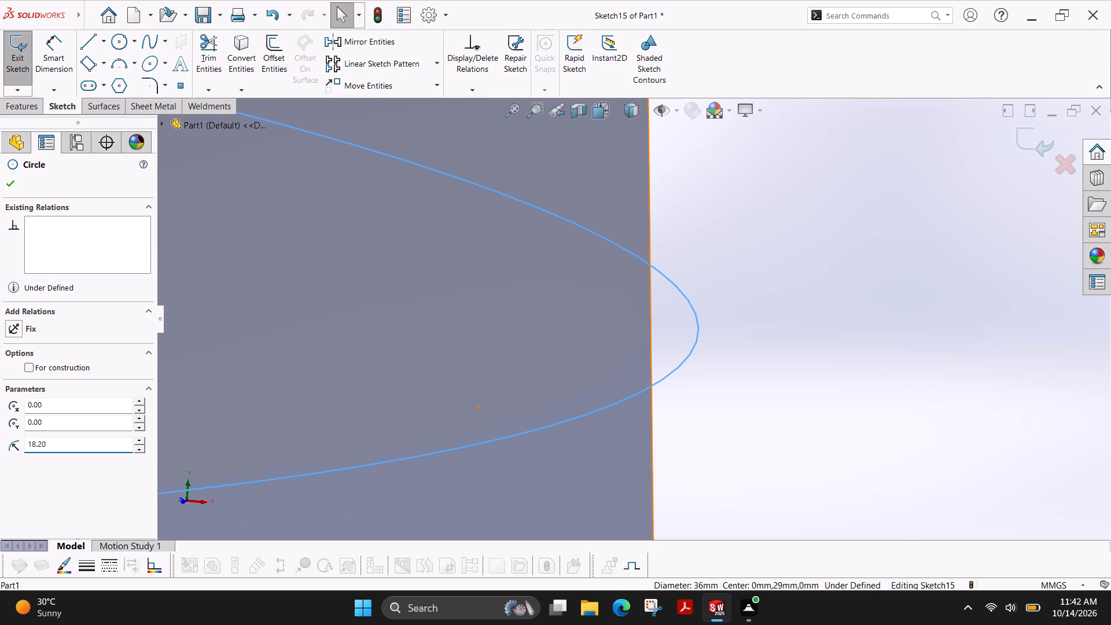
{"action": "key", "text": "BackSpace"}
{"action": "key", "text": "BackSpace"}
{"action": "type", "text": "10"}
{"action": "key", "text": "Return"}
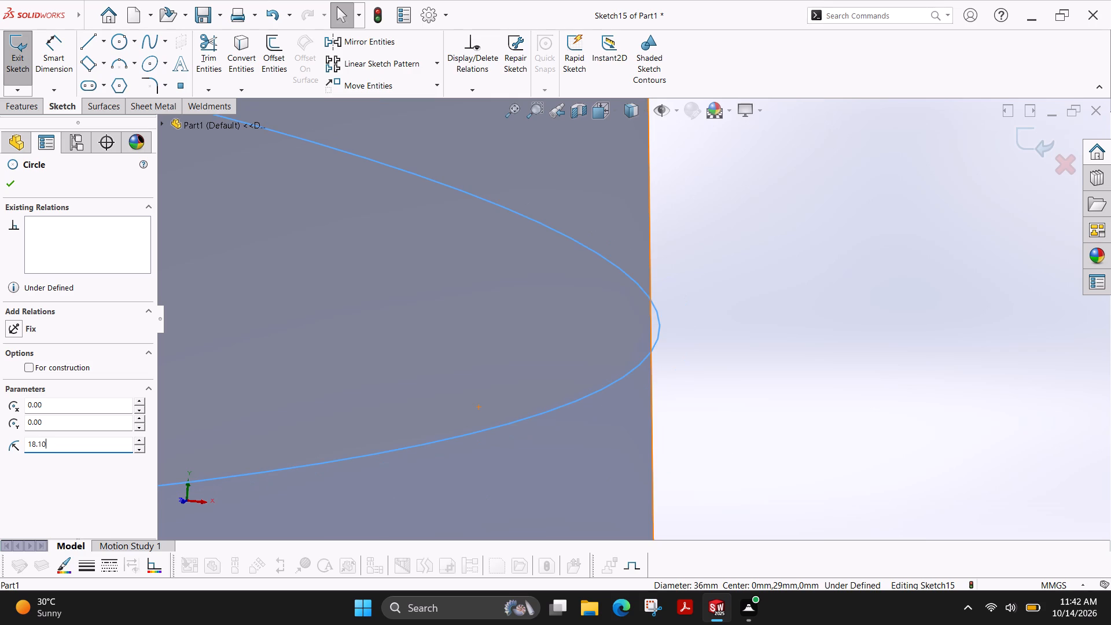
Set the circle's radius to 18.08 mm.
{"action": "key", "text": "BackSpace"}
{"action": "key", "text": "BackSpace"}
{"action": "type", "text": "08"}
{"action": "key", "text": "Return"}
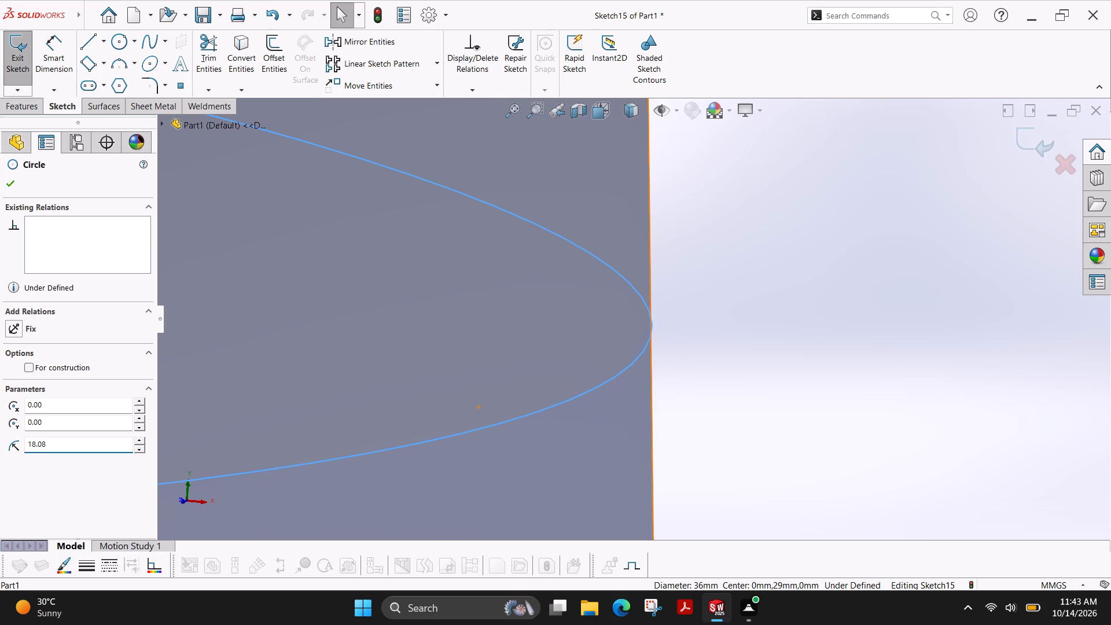
Examine closely how the circle meets the fillet's silhouette on both sides of the boss.
{"action": "scroll", "coordinate": [583, 340], "scroll_direction": "down", "scroll_amount": 6}
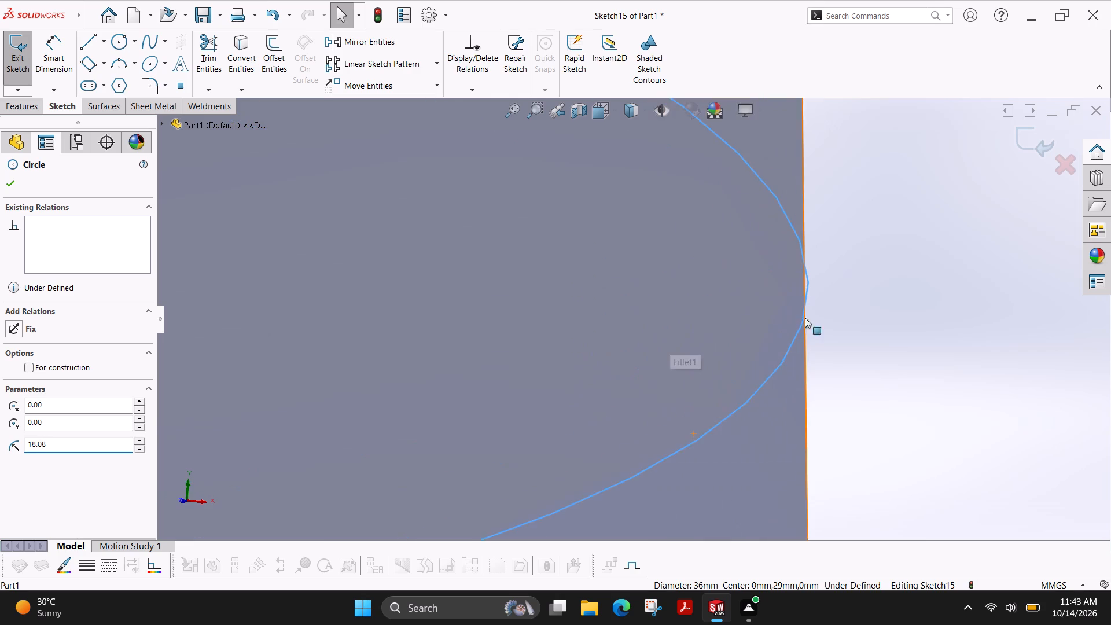
{"action": "scroll", "coordinate": [863, 307], "scroll_direction": "down", "scroll_amount": 5}
{"action": "scroll", "coordinate": [659, 261], "scroll_direction": "down", "scroll_amount": 1}
{"action": "scroll", "coordinate": [641, 255], "scroll_direction": "up", "scroll_amount": 6}
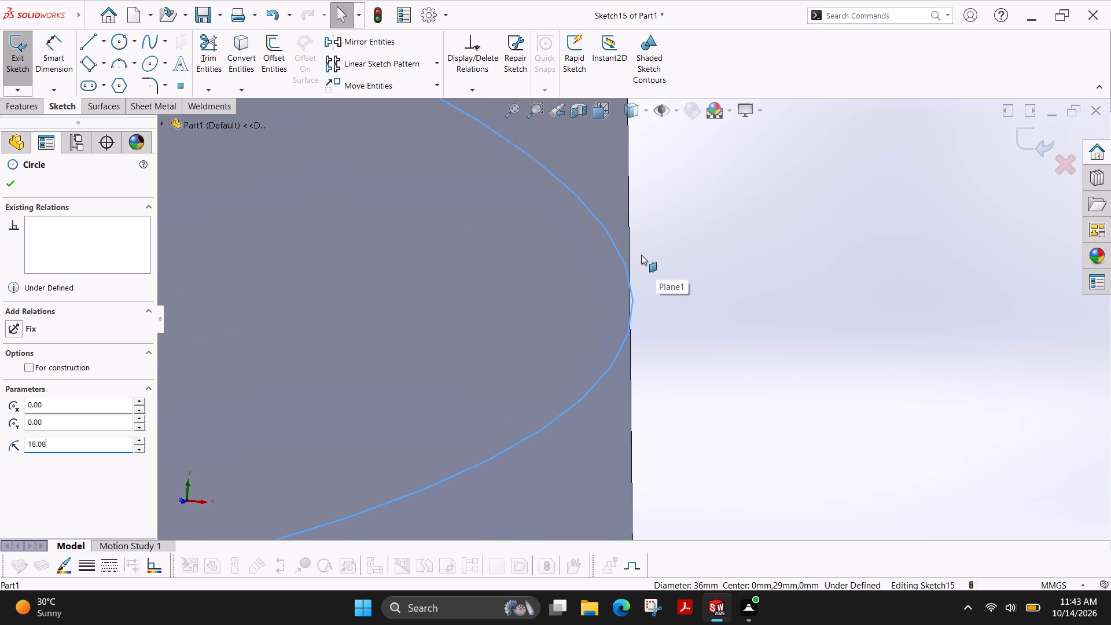
{"action": "scroll", "coordinate": [641, 255], "scroll_direction": "up", "scroll_amount": 18}
{"action": "scroll", "coordinate": [641, 255], "scroll_direction": "up", "scroll_amount": 4}
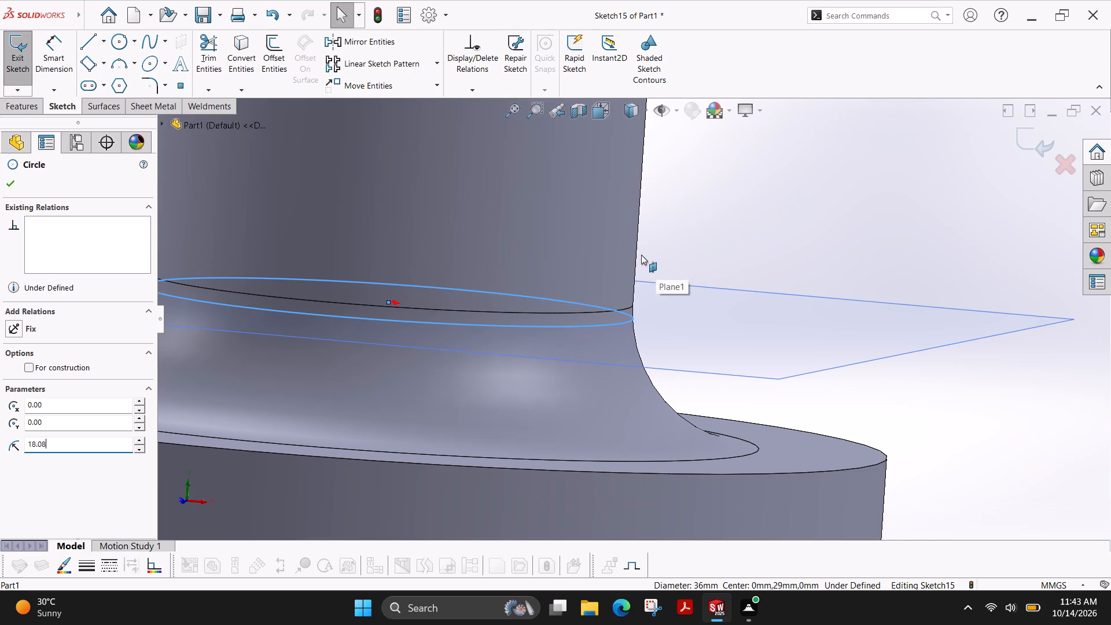
{"action": "scroll", "coordinate": [614, 293], "scroll_direction": "up", "scroll_amount": 3}
{"action": "scroll", "coordinate": [572, 286], "scroll_direction": "down", "scroll_amount": 4}
{"action": "scroll", "coordinate": [491, 296], "scroll_direction": "down", "scroll_amount": 1}
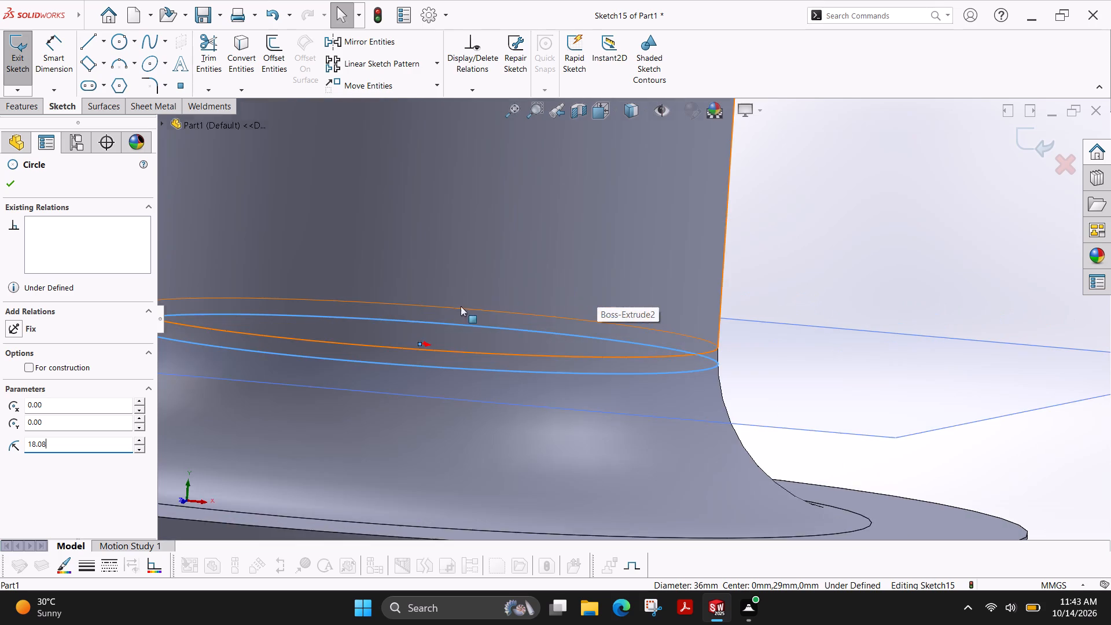
{"action": "scroll", "coordinate": [461, 306], "scroll_direction": "down", "scroll_amount": 1}
{"action": "scroll", "coordinate": [398, 316], "scroll_direction": "up", "scroll_amount": 3}
{"action": "scroll", "coordinate": [256, 322], "scroll_direction": "down", "scroll_amount": 6}
{"action": "scroll", "coordinate": [569, 333], "scroll_direction": "down", "scroll_amount": 5}
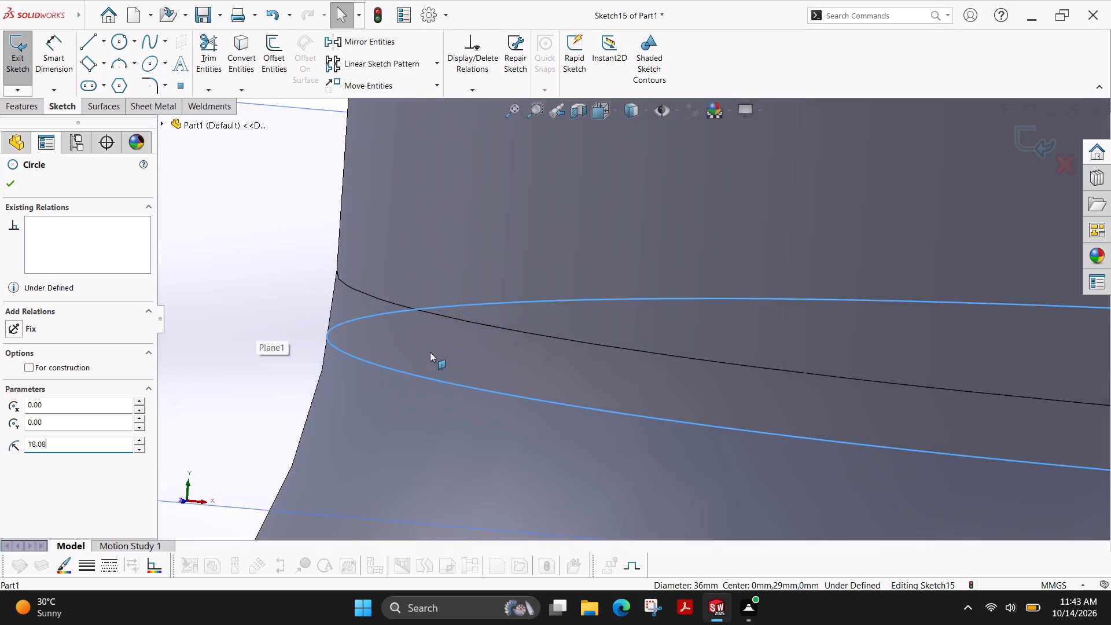
{"action": "scroll", "coordinate": [430, 352], "scroll_direction": "down", "scroll_amount": 2}
{"action": "scroll", "coordinate": [281, 312], "scroll_direction": "down", "scroll_amount": 11}
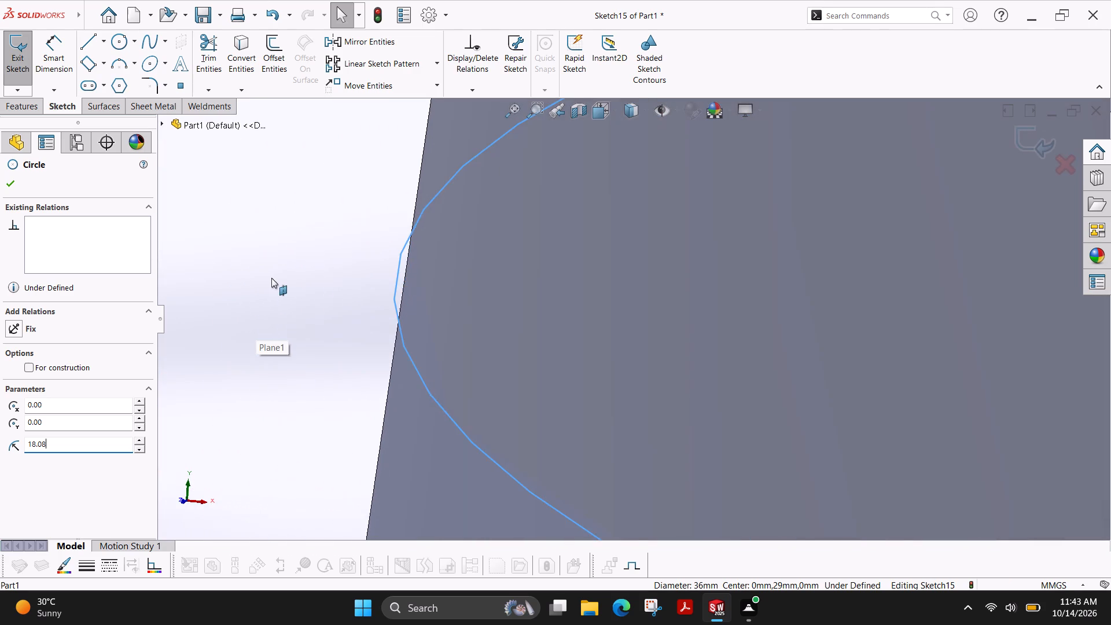
{"action": "scroll", "coordinate": [415, 274], "scroll_direction": "down", "scroll_amount": 6}
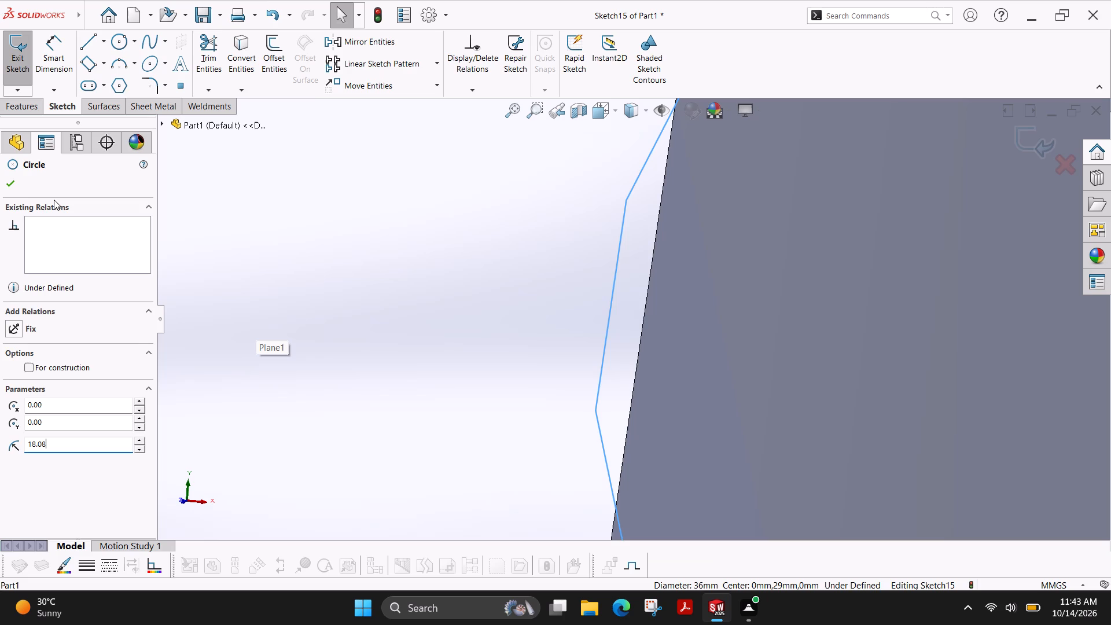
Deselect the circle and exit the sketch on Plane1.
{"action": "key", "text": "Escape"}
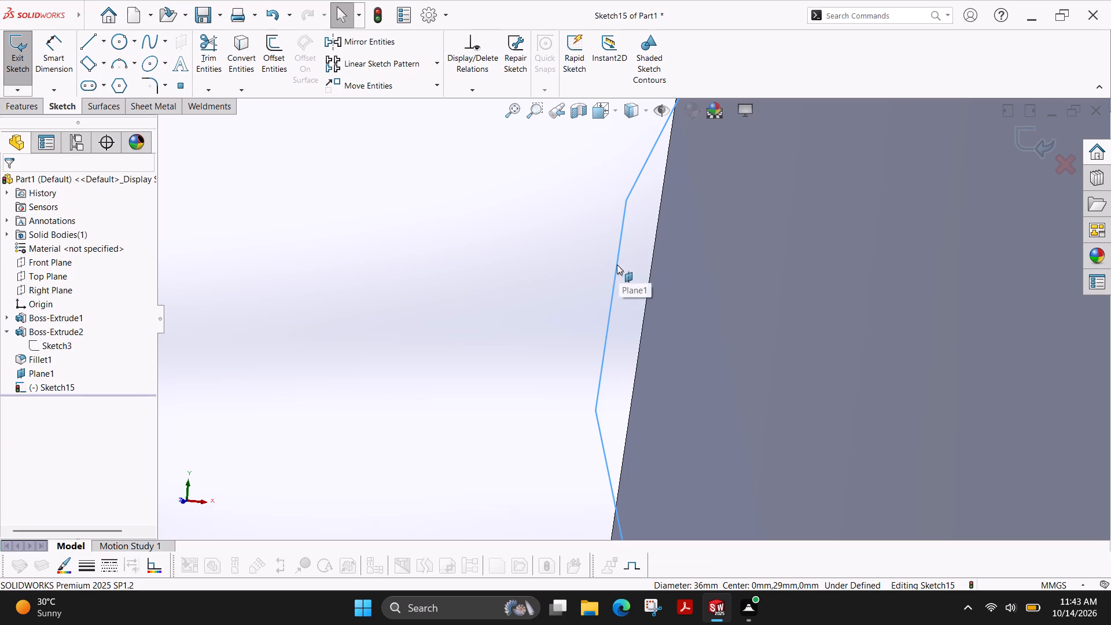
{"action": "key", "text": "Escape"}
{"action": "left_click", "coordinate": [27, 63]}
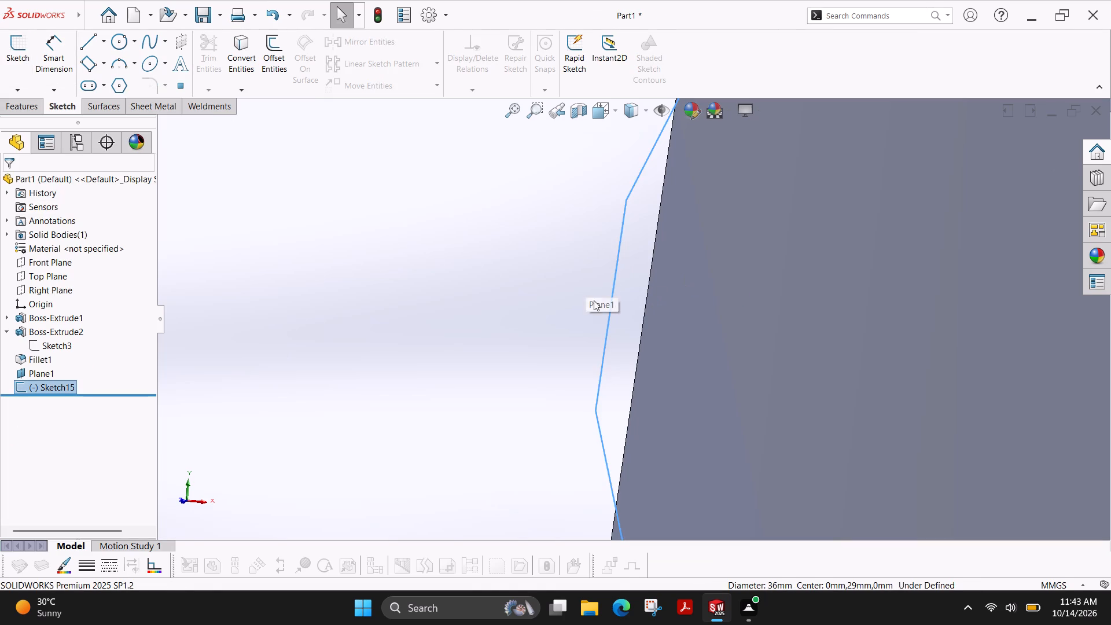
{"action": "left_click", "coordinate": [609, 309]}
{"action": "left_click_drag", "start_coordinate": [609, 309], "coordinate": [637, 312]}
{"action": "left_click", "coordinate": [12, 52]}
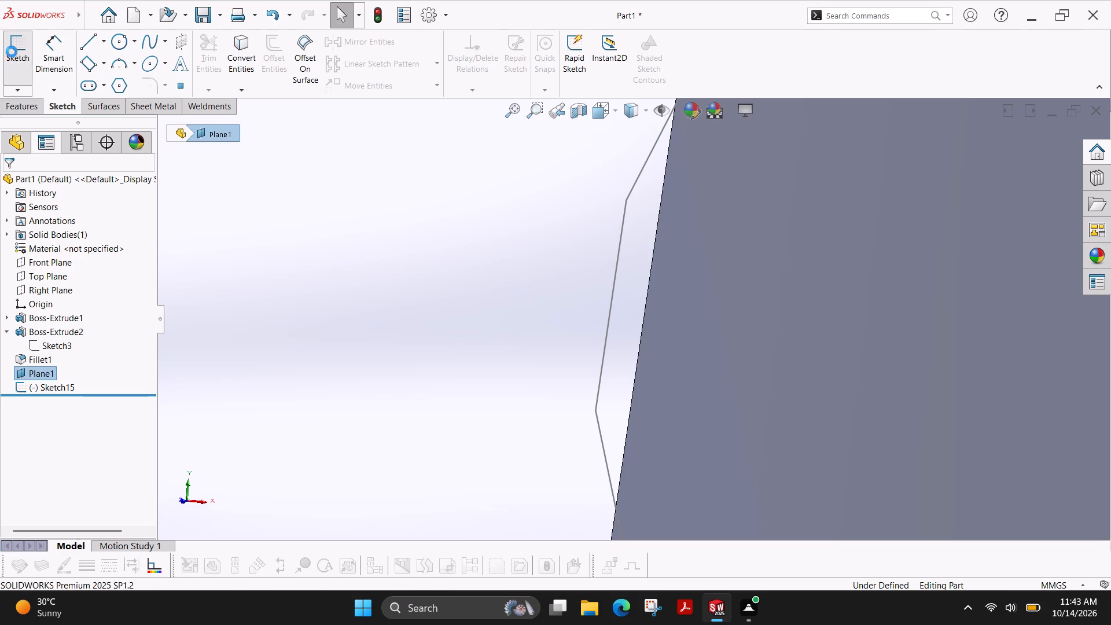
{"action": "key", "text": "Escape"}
Examine the sketched circle around the base of the boss from the side and from above.
{"action": "scroll", "coordinate": [639, 326], "scroll_direction": "up", "scroll_amount": 14}
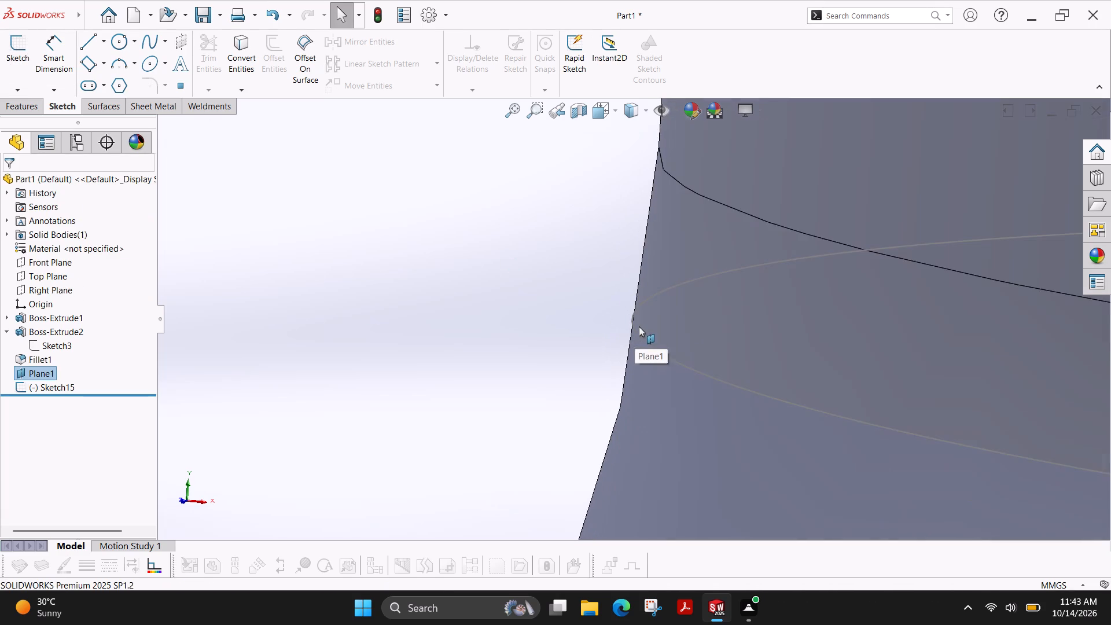
{"action": "scroll", "coordinate": [639, 326], "scroll_direction": "up", "scroll_amount": 16}
{"action": "scroll", "coordinate": [886, 313], "scroll_direction": "up", "scroll_amount": 3}
{"action": "scroll", "coordinate": [871, 330], "scroll_direction": "down", "scroll_amount": 2}
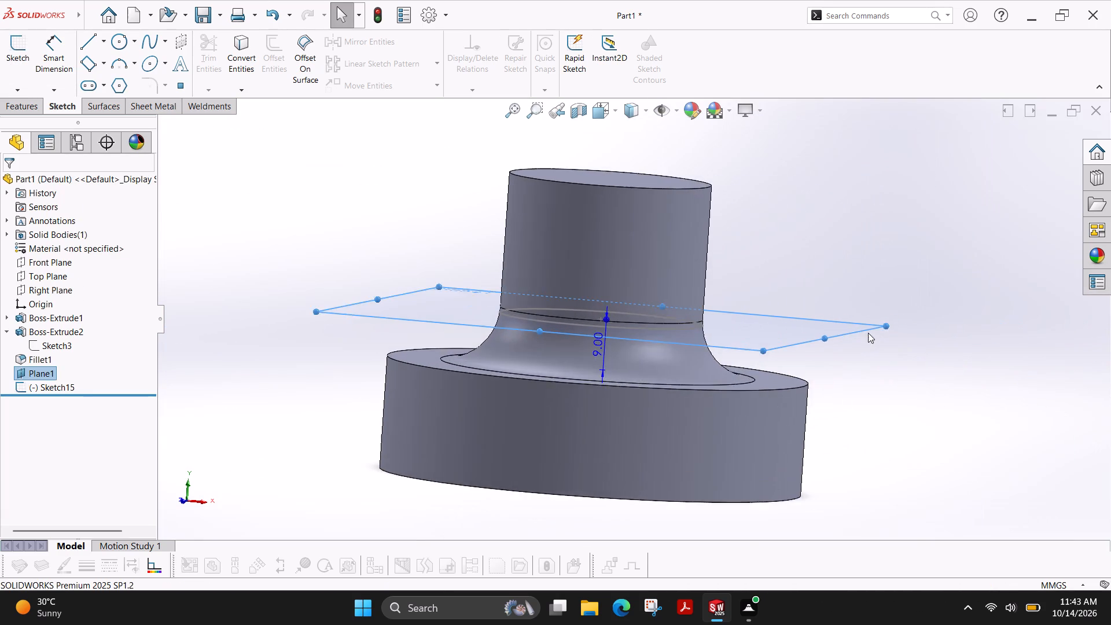
{"action": "scroll", "coordinate": [868, 333], "scroll_direction": "down", "scroll_amount": 2}
{"action": "key", "text": "Escape"}
{"action": "key", "text": "Escape"}
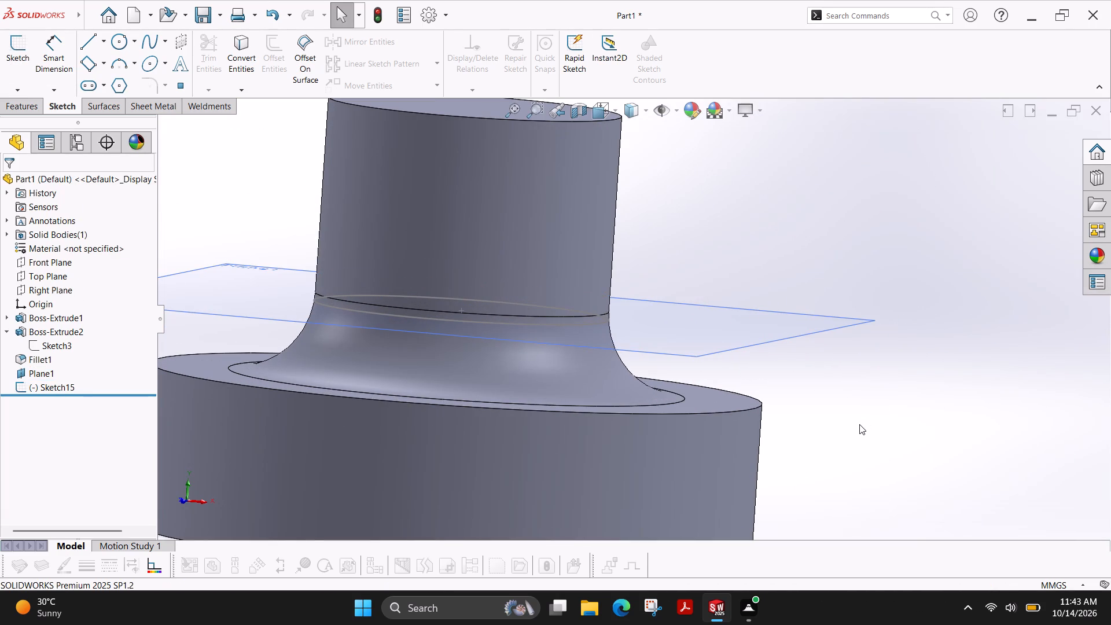
{"action": "middle_click_drag", "start_coordinate": [815, 248], "coordinate": [818, 331], "text": "ctrl+shift"}
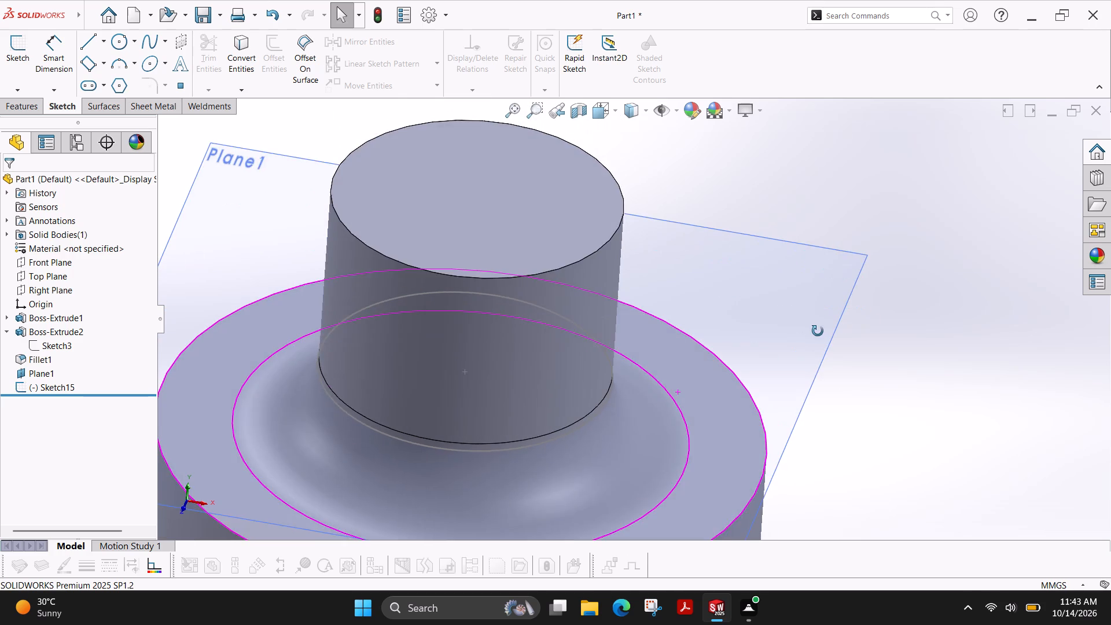
{"action": "middle_click_drag", "start_coordinate": [818, 331], "coordinate": [809, 376], "text": "ctrl+shift"}
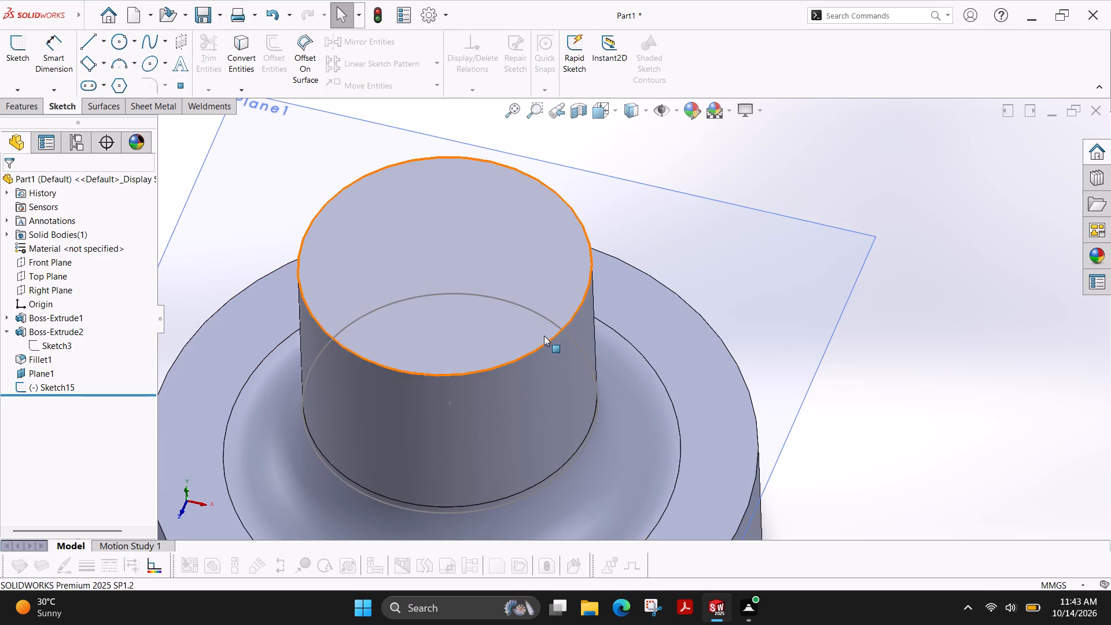
{"action": "scroll", "coordinate": [572, 313], "scroll_direction": "up", "scroll_amount": 3}
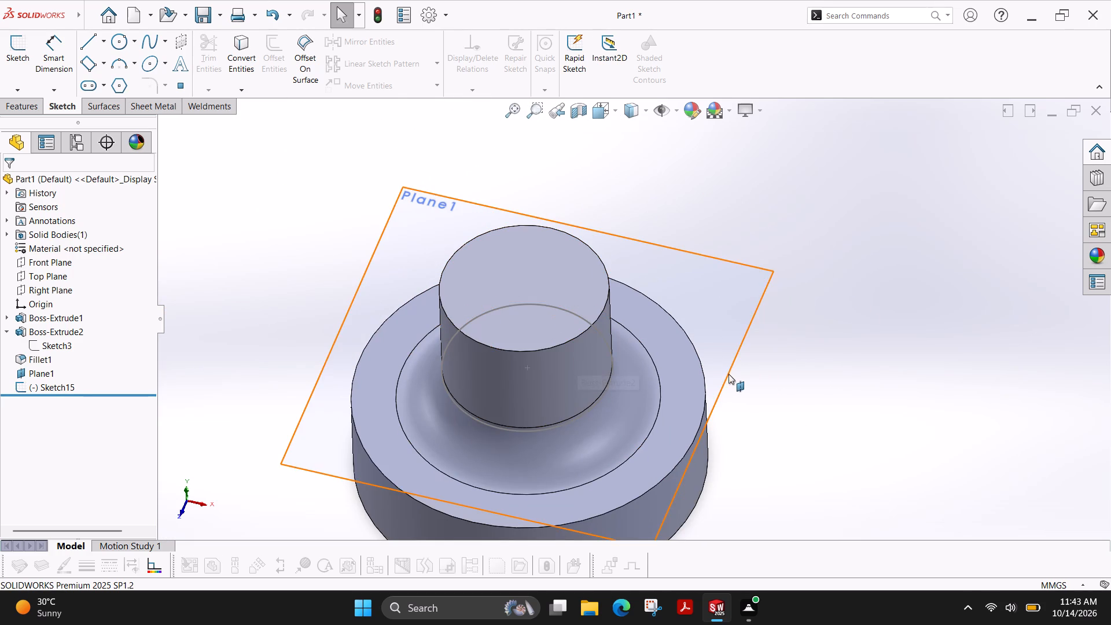
Undo the sketch exit, the circle's radius edits and the circle itself, back to the empty sketch on Plane1.
{"action": "key", "text": "ctrl+z"}
{"action": "key", "text": "ctrl+z"}
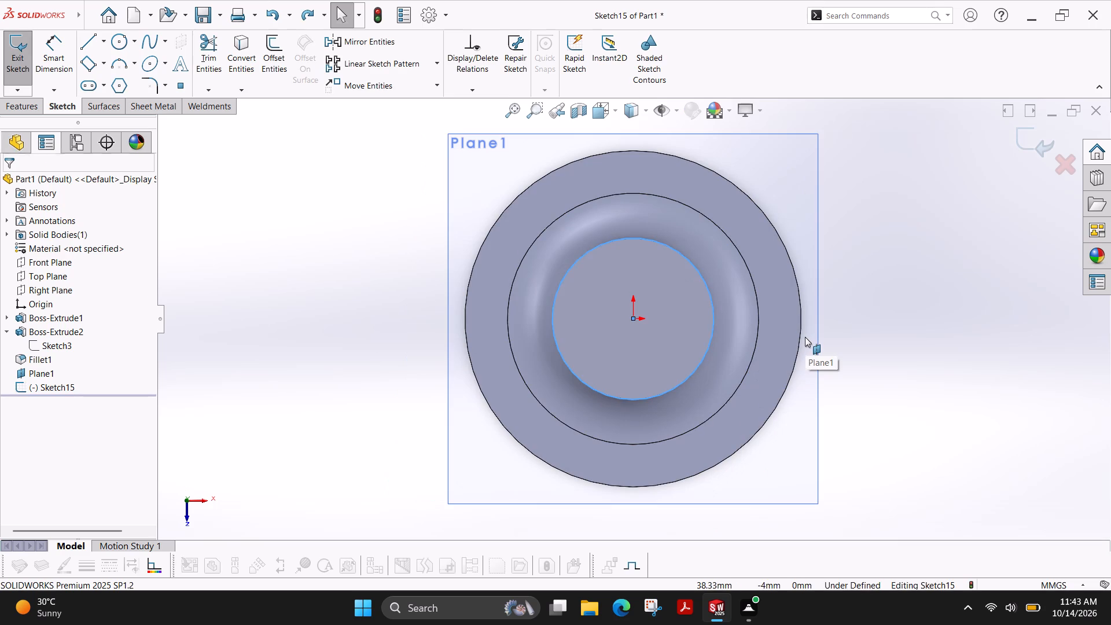
{"action": "key", "text": "ctrl+z"}
{"action": "key", "text": "ctrl+z"}
{"action": "key", "text": "ctrl+z"}
{"action": "key", "text": "ctrl+z"}
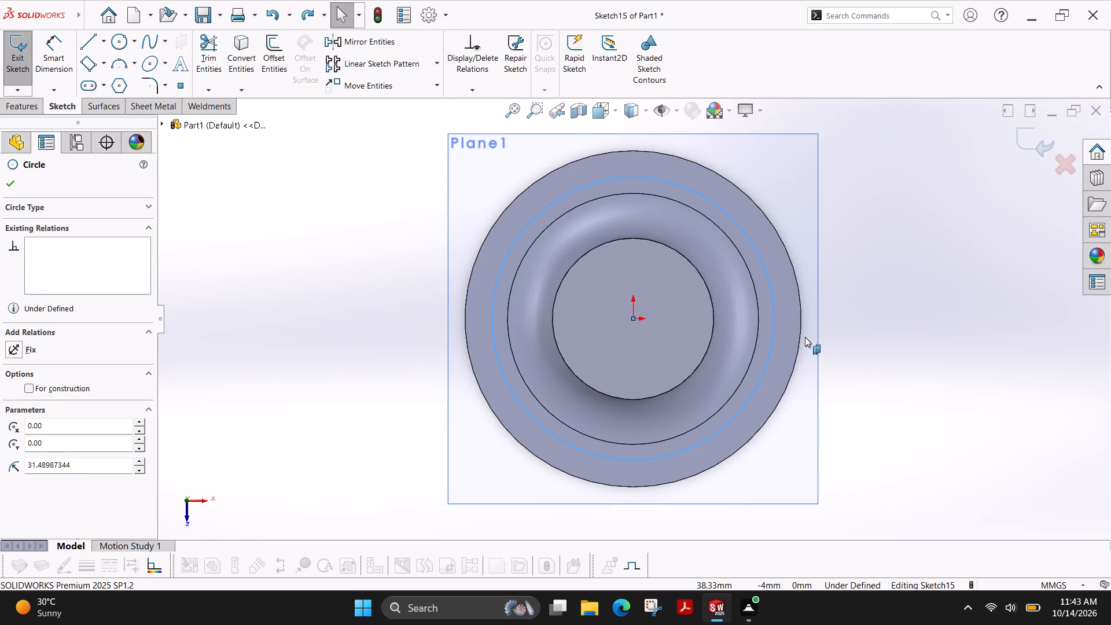
{"action": "key", "text": "ctrl+z"}
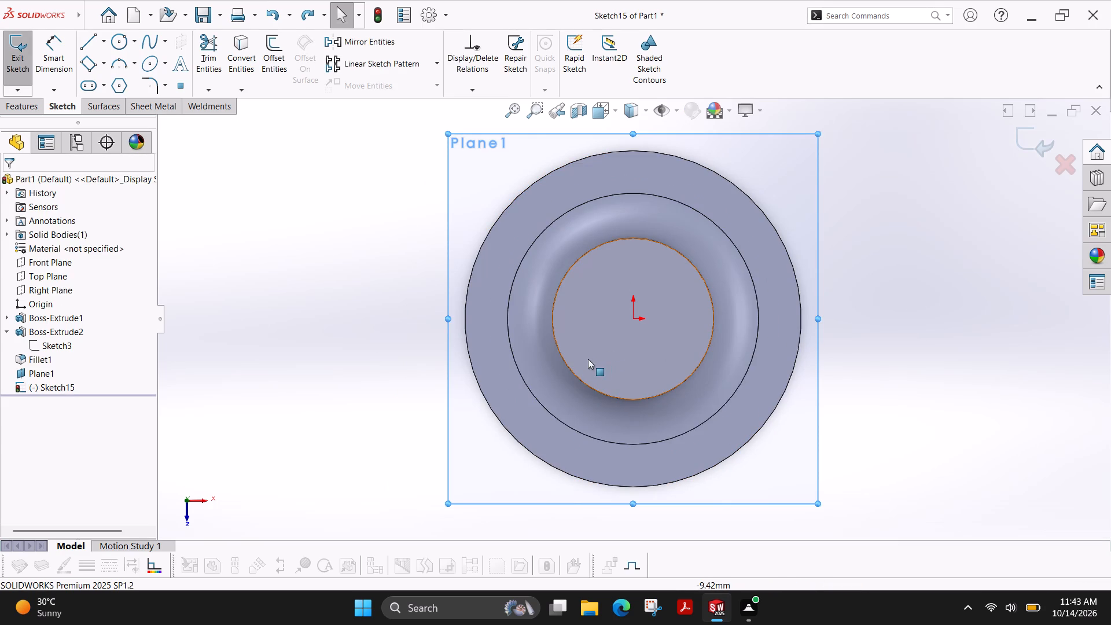
Examine from the front where Plane1 crosses the fillet's silhouette below the boss.
{"action": "middle_click_drag", "start_coordinate": [514, 337], "coordinate": [539, 121], "text": "ctrl+shift"}
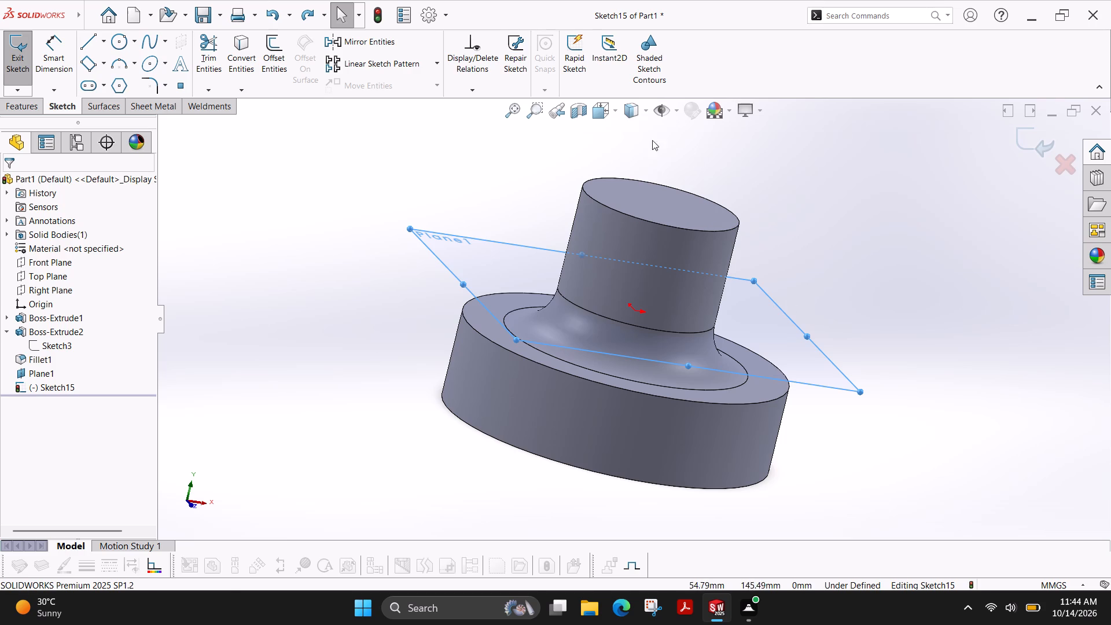
{"action": "left_click", "coordinate": [611, 112]}
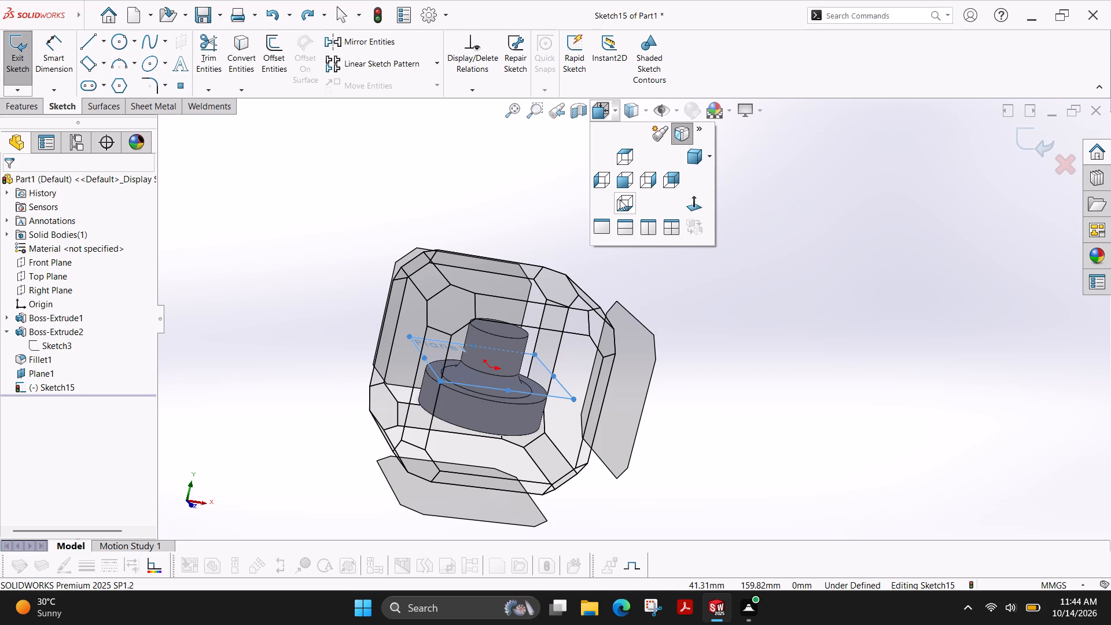
{"action": "left_click", "coordinate": [630, 178]}
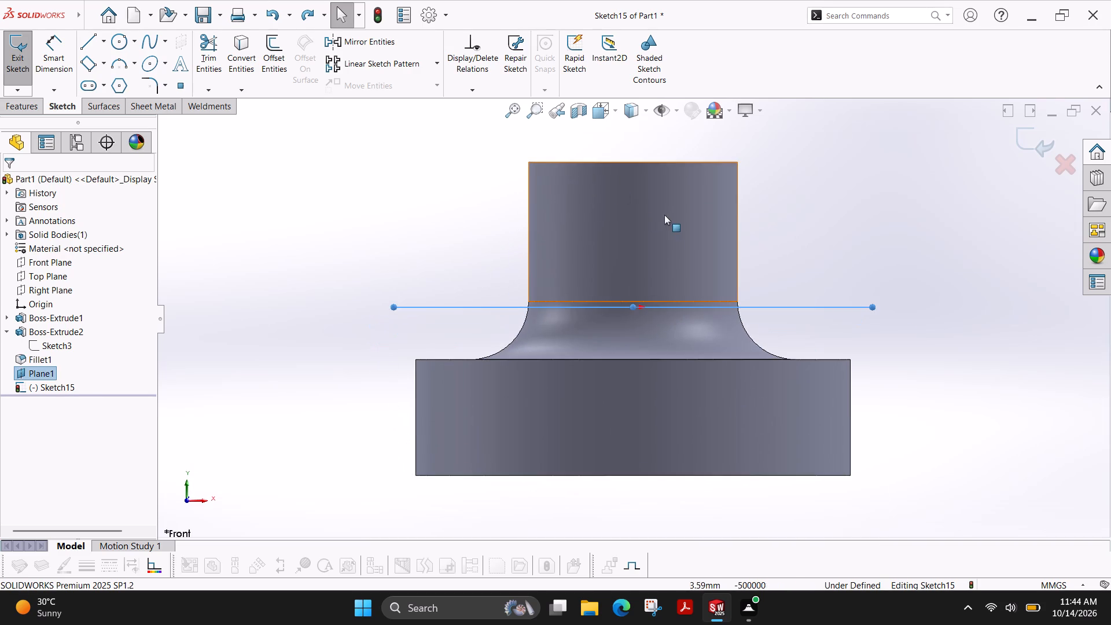
{"action": "scroll", "coordinate": [664, 215], "scroll_direction": "down", "scroll_amount": 2}
{"action": "scroll", "coordinate": [807, 300], "scroll_direction": "down", "scroll_amount": 4}
{"action": "scroll", "coordinate": [675, 436], "scroll_direction": "down", "scroll_amount": 4}
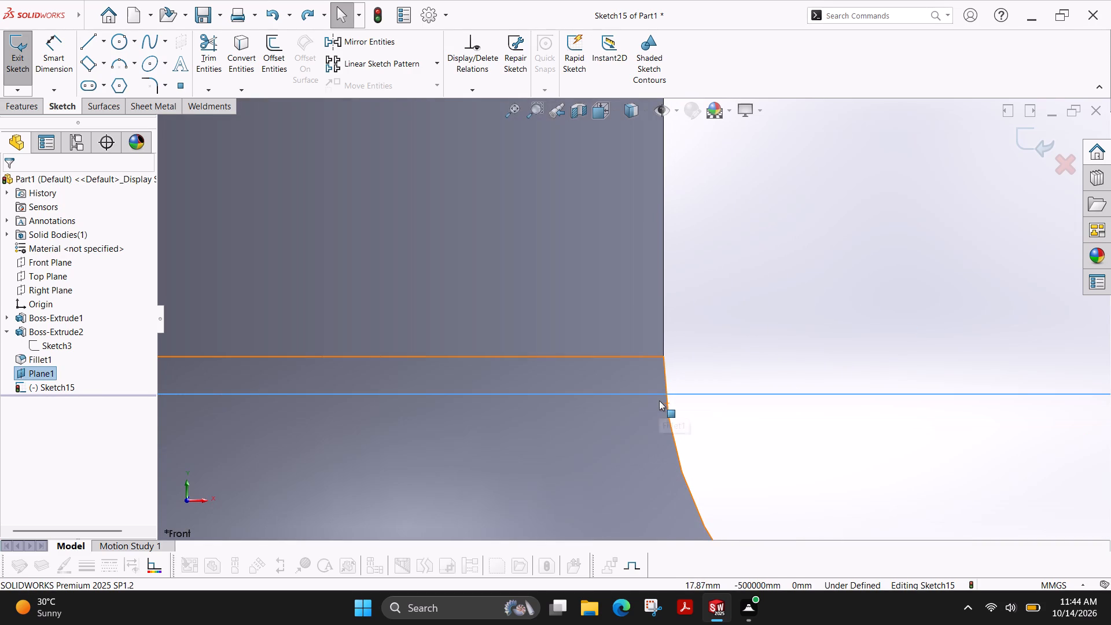
{"action": "scroll", "coordinate": [665, 395], "scroll_direction": "up", "scroll_amount": 5}
{"action": "scroll", "coordinate": [612, 352], "scroll_direction": "up", "scroll_amount": 2}
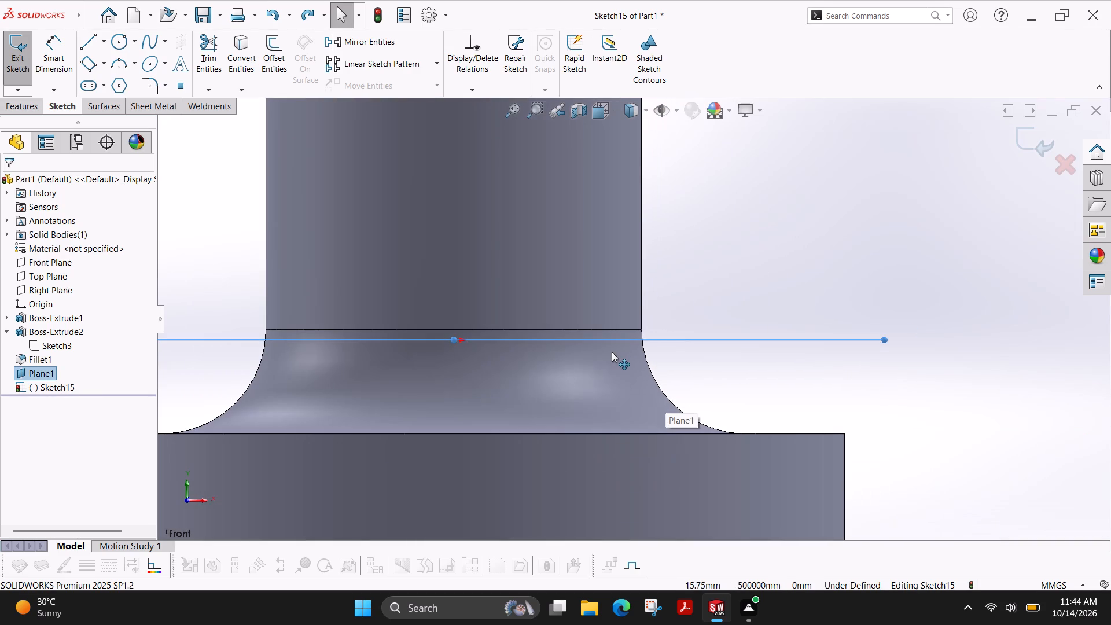
{"action": "scroll", "coordinate": [549, 316], "scroll_direction": "up", "scroll_amount": 2}
{"action": "scroll", "coordinate": [547, 316], "scroll_direction": "down", "scroll_amount": 1}
{"action": "scroll", "coordinate": [547, 316], "scroll_direction": "up", "scroll_amount": 1}
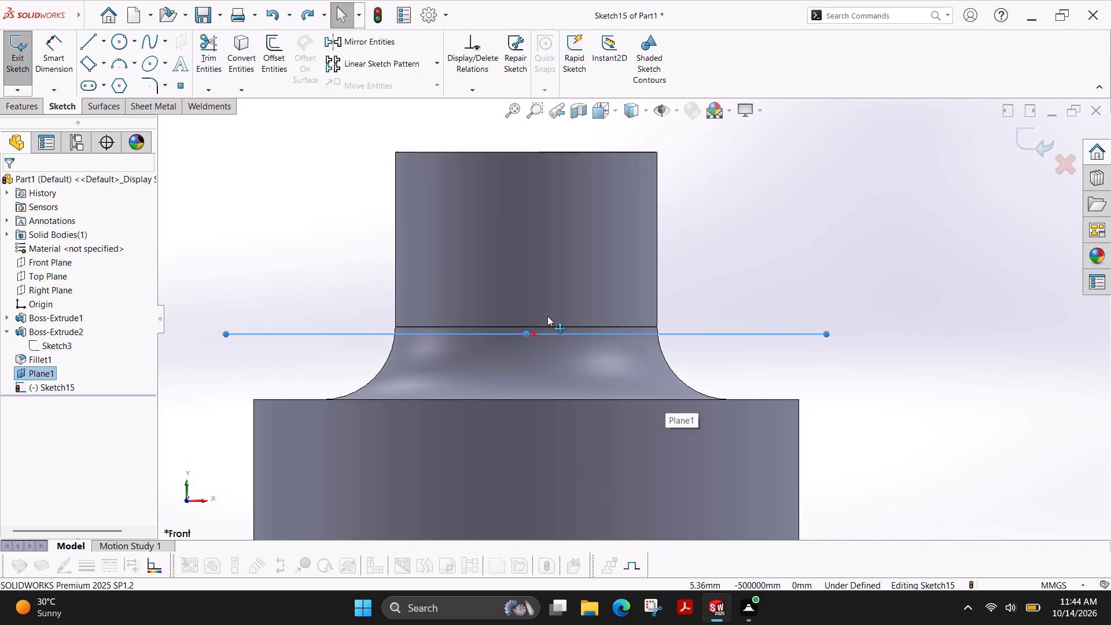
{"action": "scroll", "coordinate": [532, 319], "scroll_direction": "down", "scroll_amount": 1}
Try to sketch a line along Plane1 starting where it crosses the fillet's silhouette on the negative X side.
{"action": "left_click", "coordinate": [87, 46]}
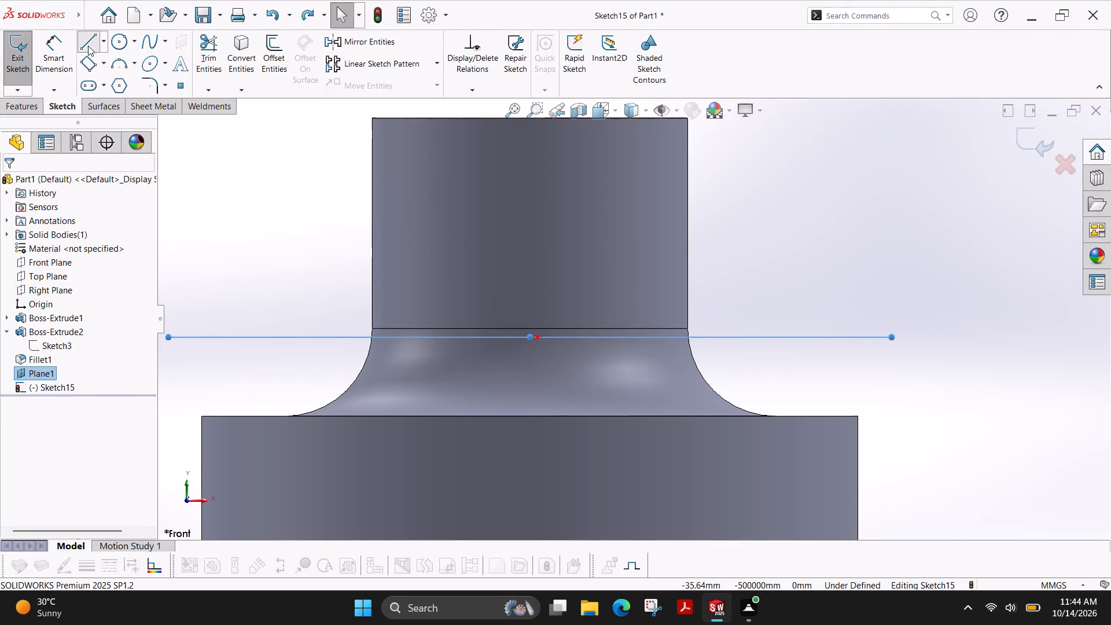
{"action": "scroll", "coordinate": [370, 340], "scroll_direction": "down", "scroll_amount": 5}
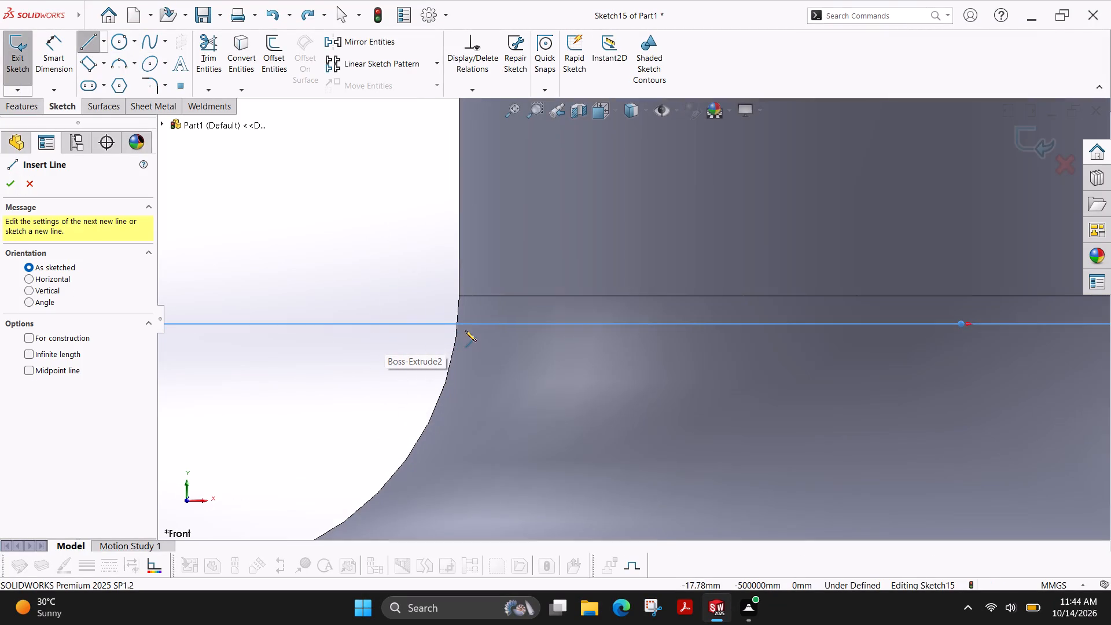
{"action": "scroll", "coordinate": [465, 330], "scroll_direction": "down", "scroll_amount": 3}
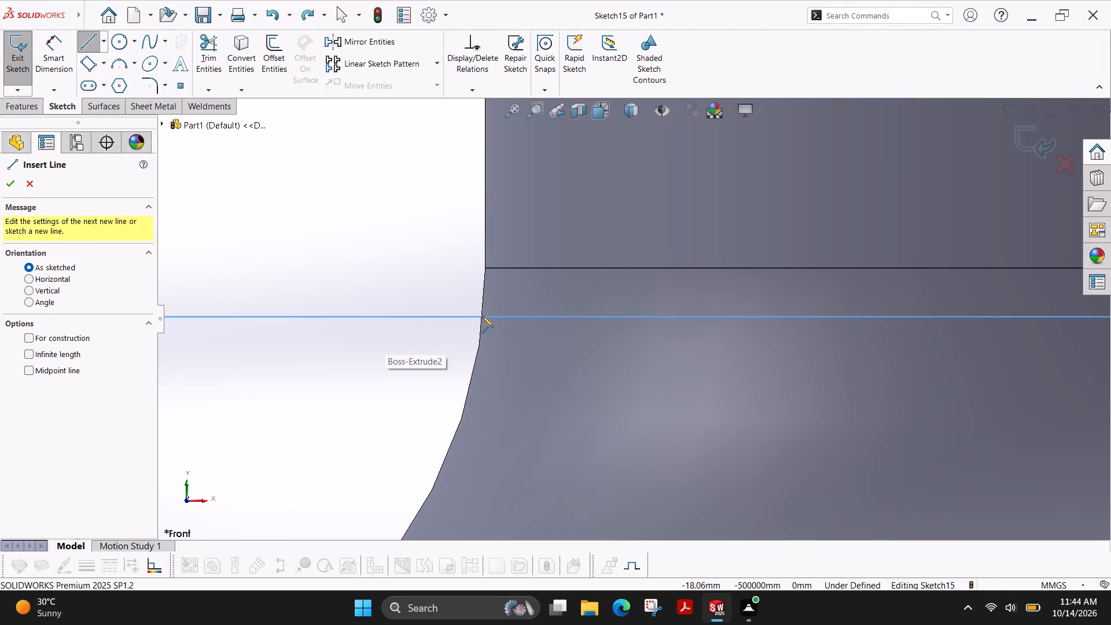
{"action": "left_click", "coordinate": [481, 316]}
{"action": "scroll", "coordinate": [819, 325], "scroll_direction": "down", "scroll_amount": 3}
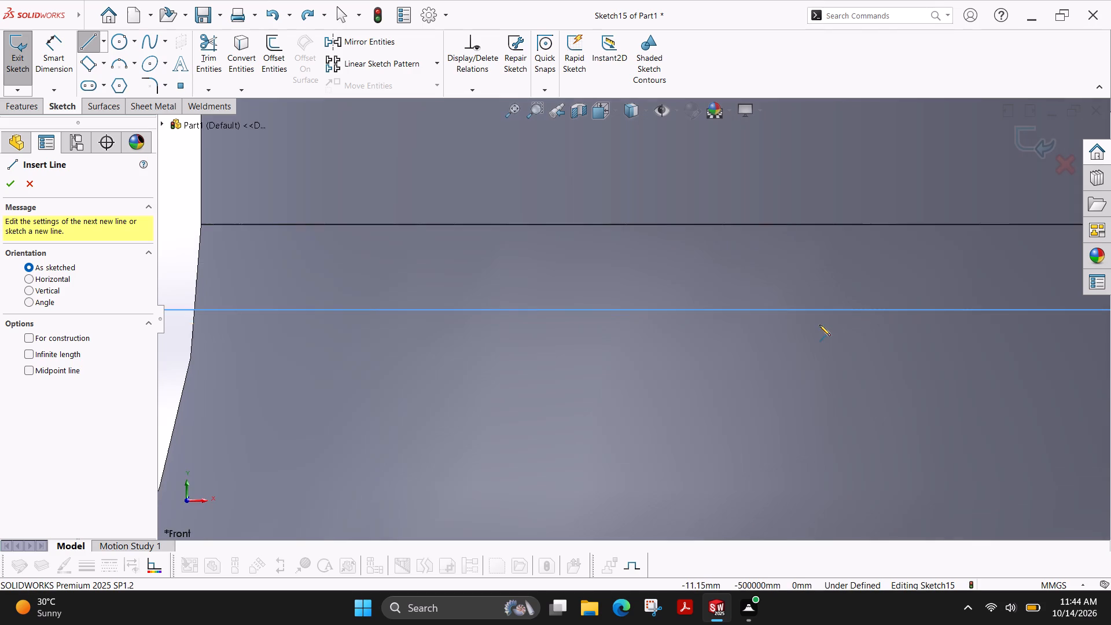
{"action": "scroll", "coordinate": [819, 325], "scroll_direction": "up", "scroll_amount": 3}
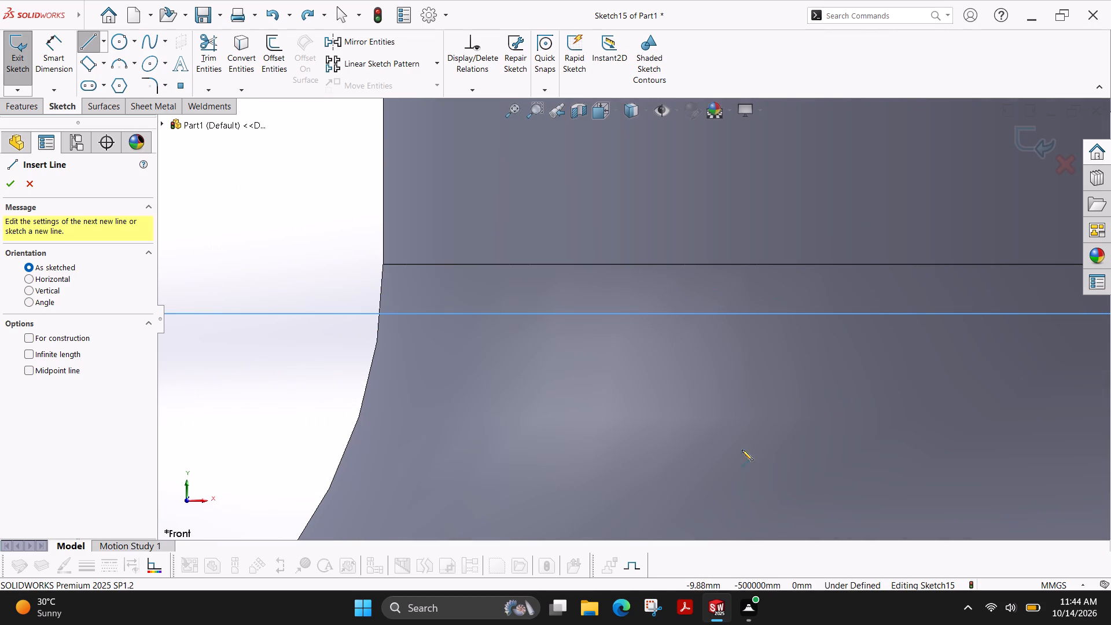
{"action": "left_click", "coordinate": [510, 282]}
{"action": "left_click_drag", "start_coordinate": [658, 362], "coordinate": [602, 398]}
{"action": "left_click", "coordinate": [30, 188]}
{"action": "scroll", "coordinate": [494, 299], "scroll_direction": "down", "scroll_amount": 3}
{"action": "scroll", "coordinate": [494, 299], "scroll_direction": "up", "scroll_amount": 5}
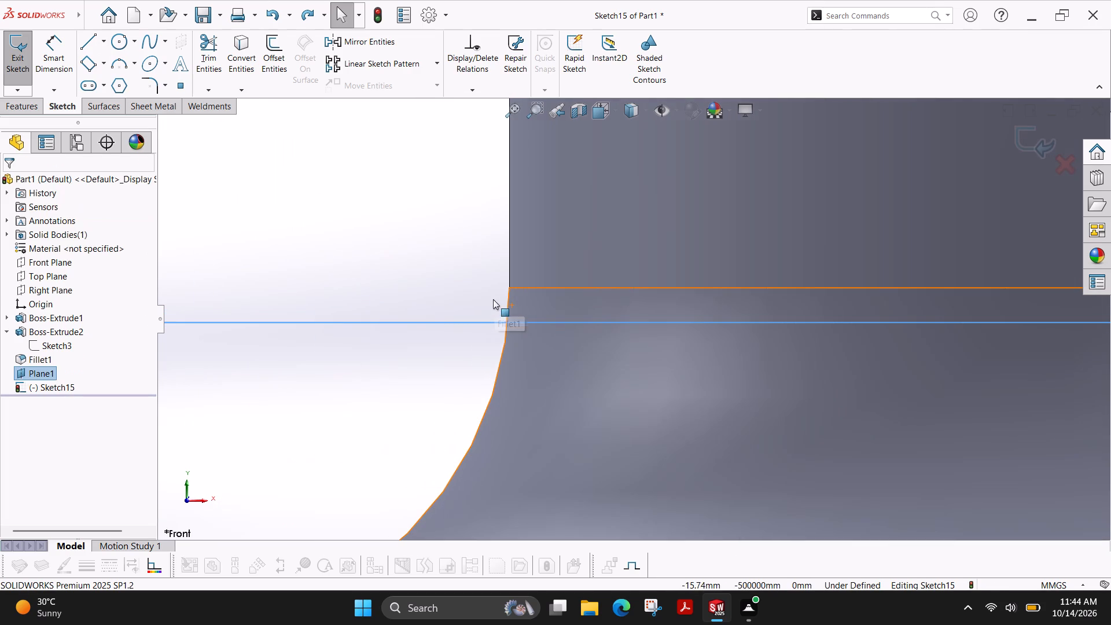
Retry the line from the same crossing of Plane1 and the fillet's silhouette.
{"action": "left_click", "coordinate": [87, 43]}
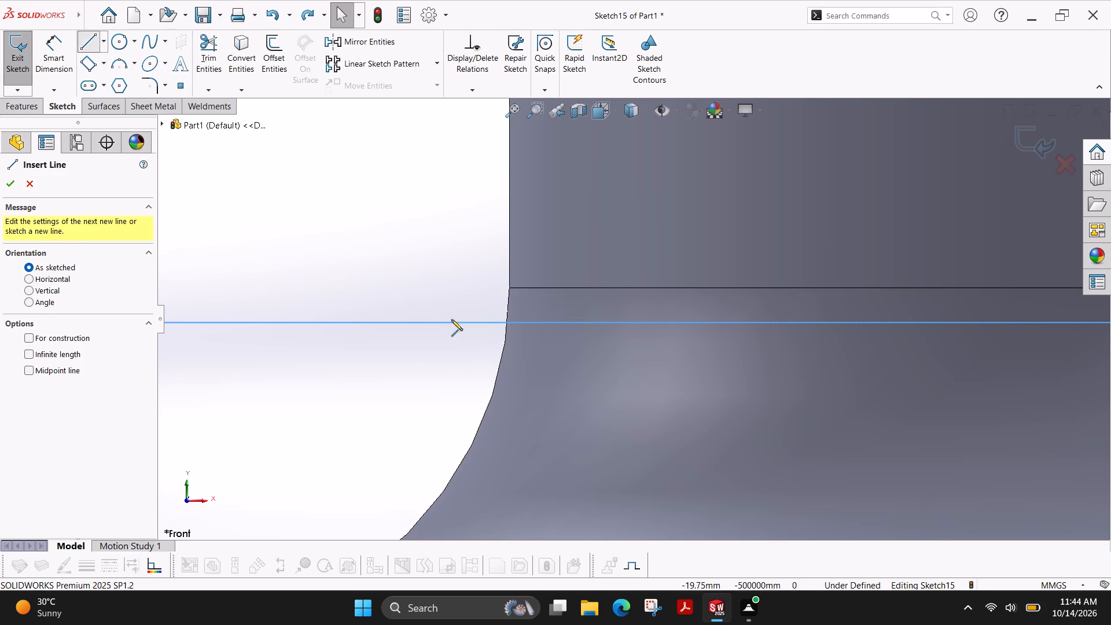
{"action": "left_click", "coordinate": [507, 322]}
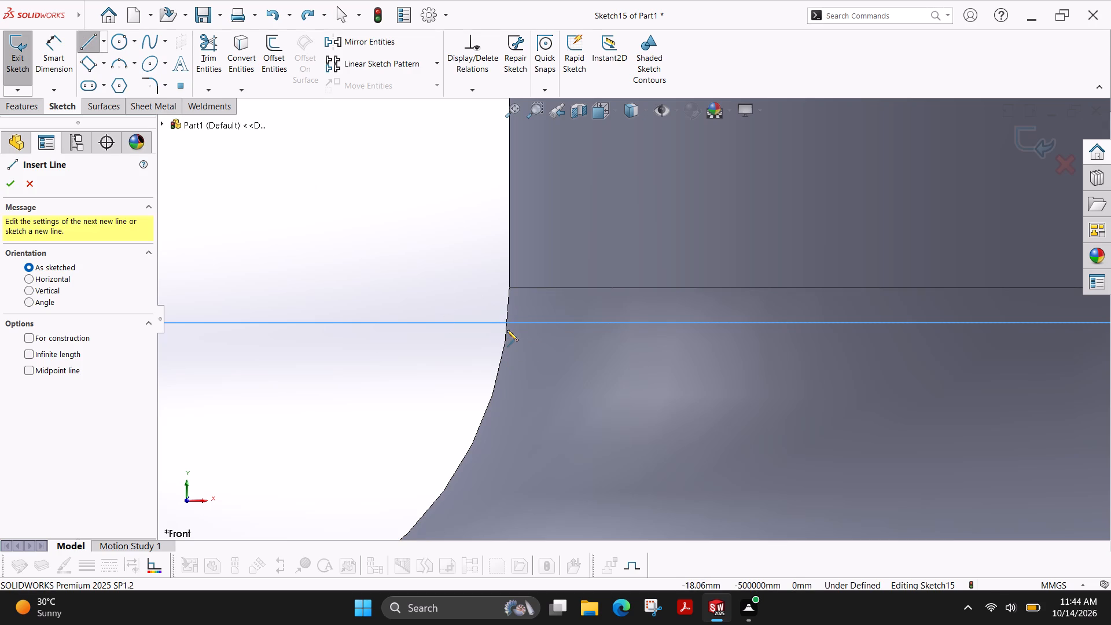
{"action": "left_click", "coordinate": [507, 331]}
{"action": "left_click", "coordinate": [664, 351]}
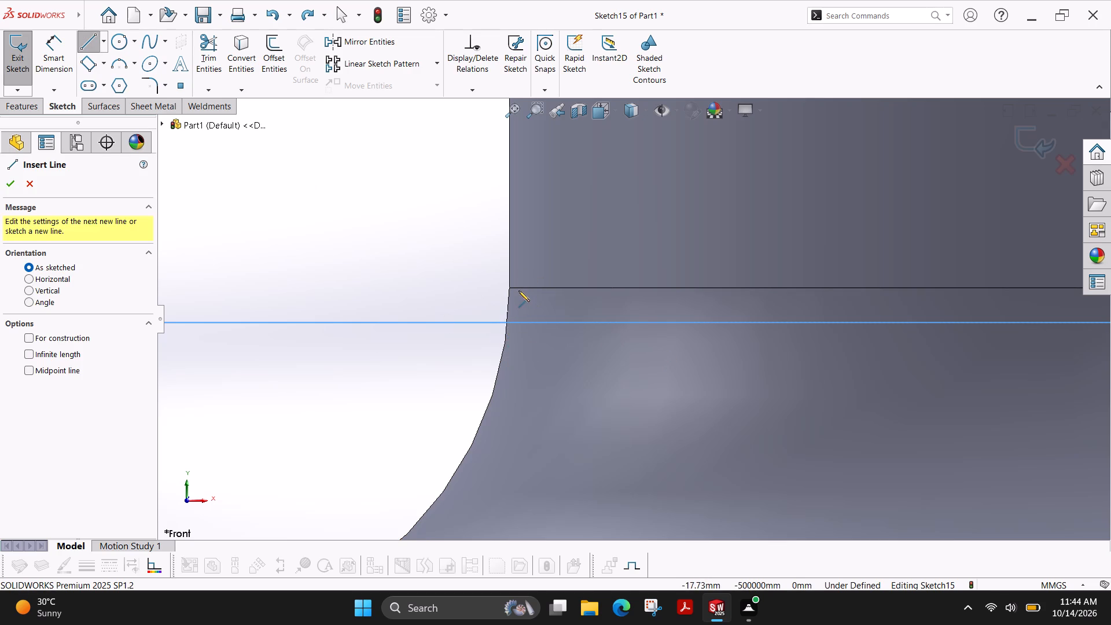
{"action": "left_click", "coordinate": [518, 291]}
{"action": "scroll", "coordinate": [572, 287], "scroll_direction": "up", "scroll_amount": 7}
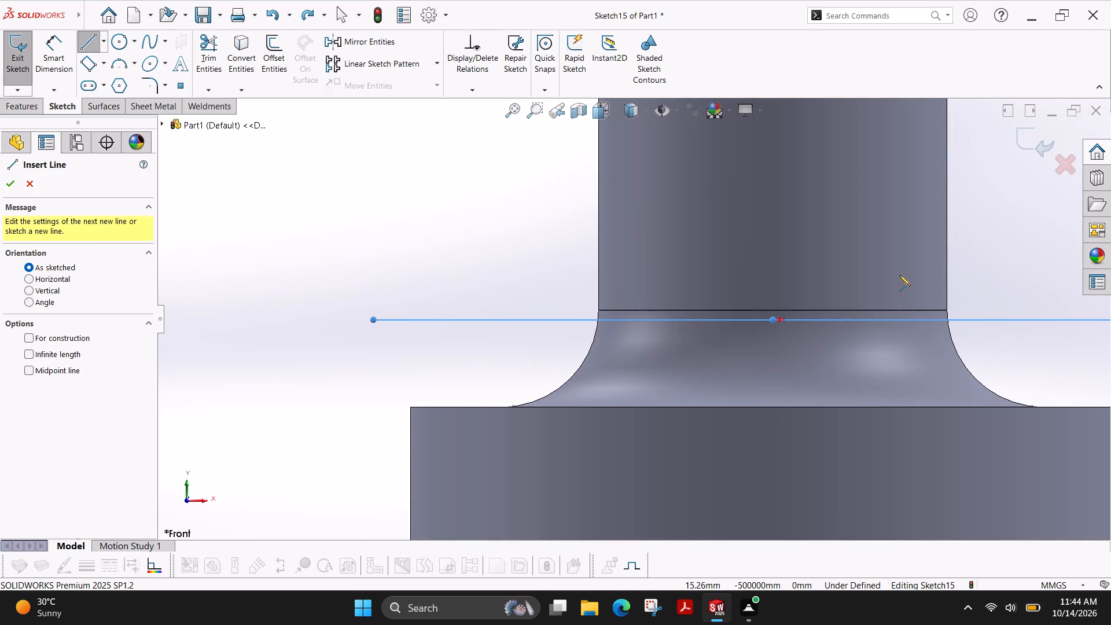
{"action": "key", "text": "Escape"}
Examine where Plane1 crosses the fillet's silhouette on the positive X side of the boss.
{"action": "scroll", "coordinate": [895, 315], "scroll_direction": "up", "scroll_amount": 3}
{"action": "scroll", "coordinate": [895, 315], "scroll_direction": "down", "scroll_amount": 3}
{"action": "scroll", "coordinate": [671, 319], "scroll_direction": "down", "scroll_amount": 3}
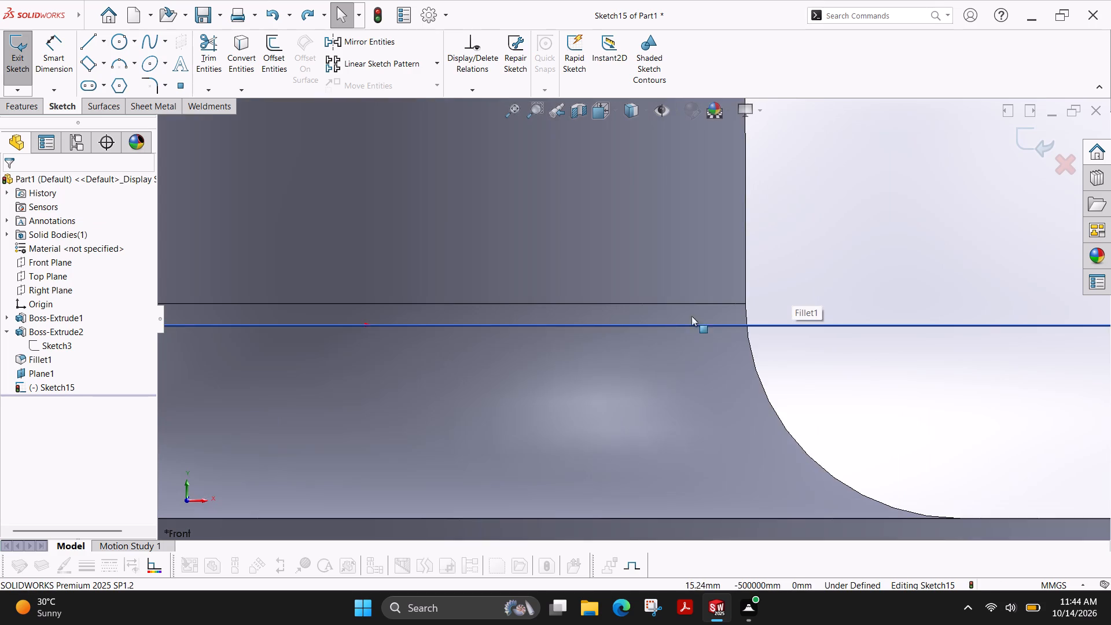
{"action": "scroll", "coordinate": [718, 320], "scroll_direction": "down", "scroll_amount": 3}
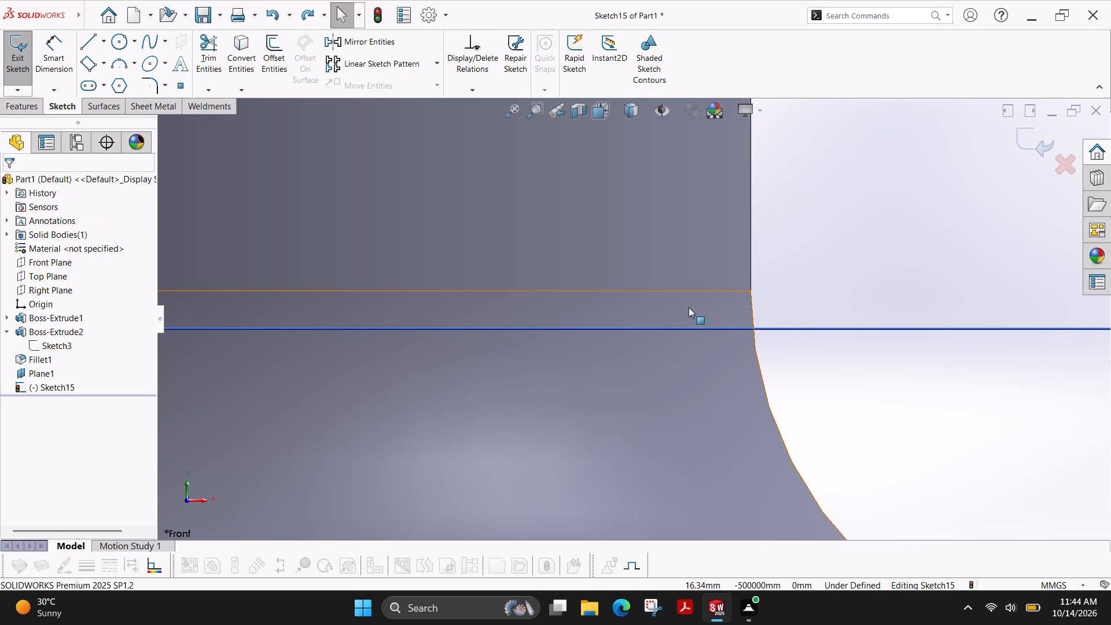
{"action": "scroll", "coordinate": [689, 289], "scroll_direction": "down", "scroll_amount": 2}
{"action": "scroll", "coordinate": [688, 290], "scroll_direction": "up", "scroll_amount": 8}
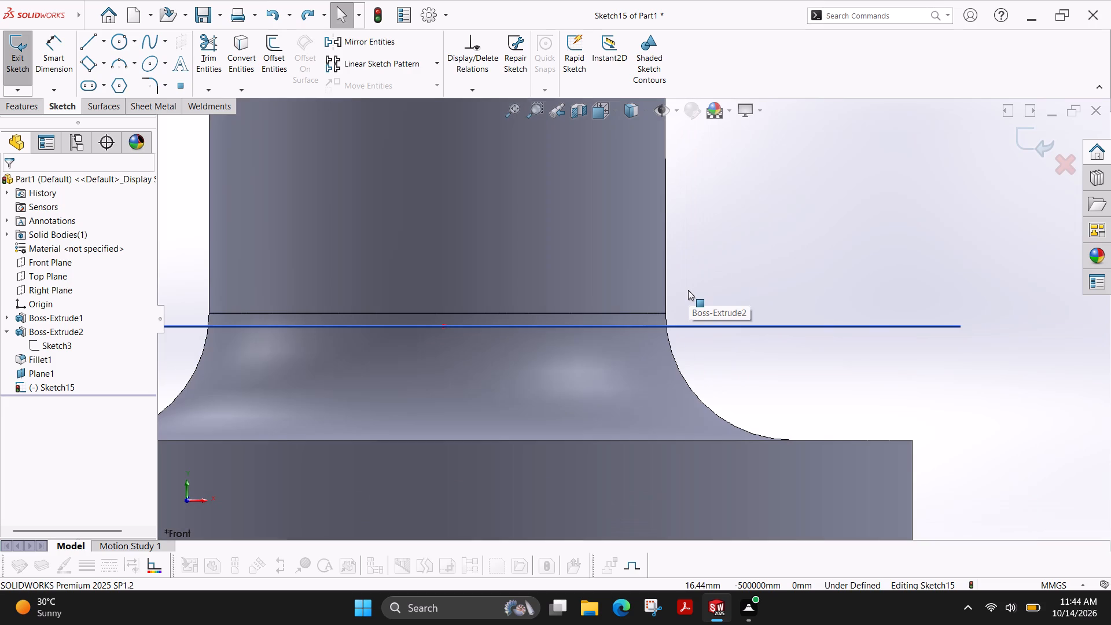
{"action": "scroll", "coordinate": [688, 290], "scroll_direction": "up", "scroll_amount": 3}
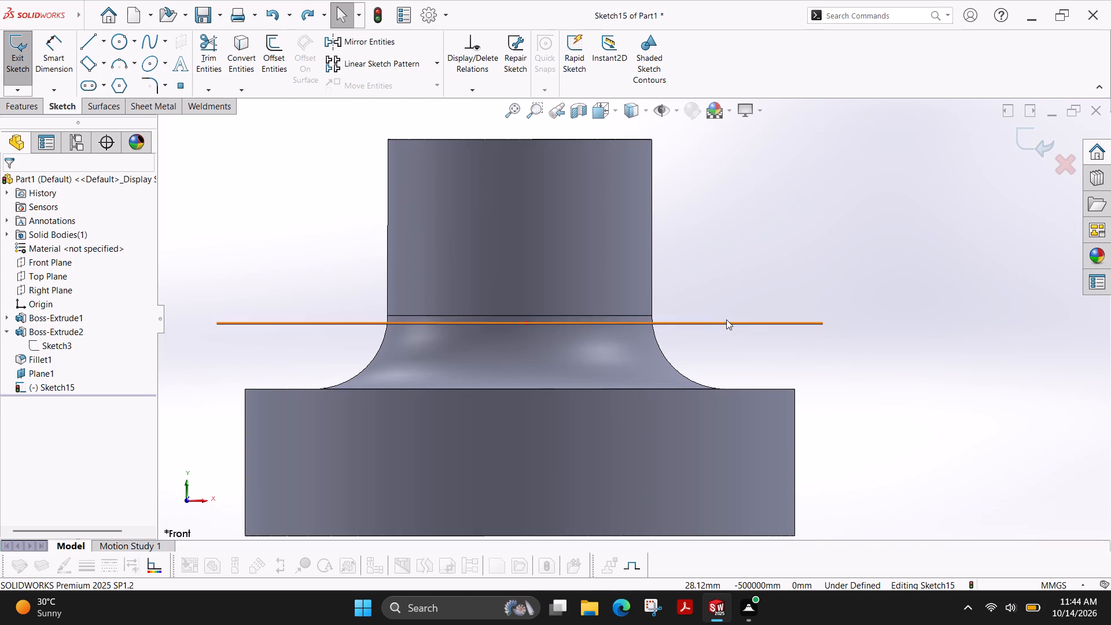
{"action": "left_click_drag", "start_coordinate": [781, 345], "coordinate": [759, 296]}
{"action": "key", "text": "Escape"}
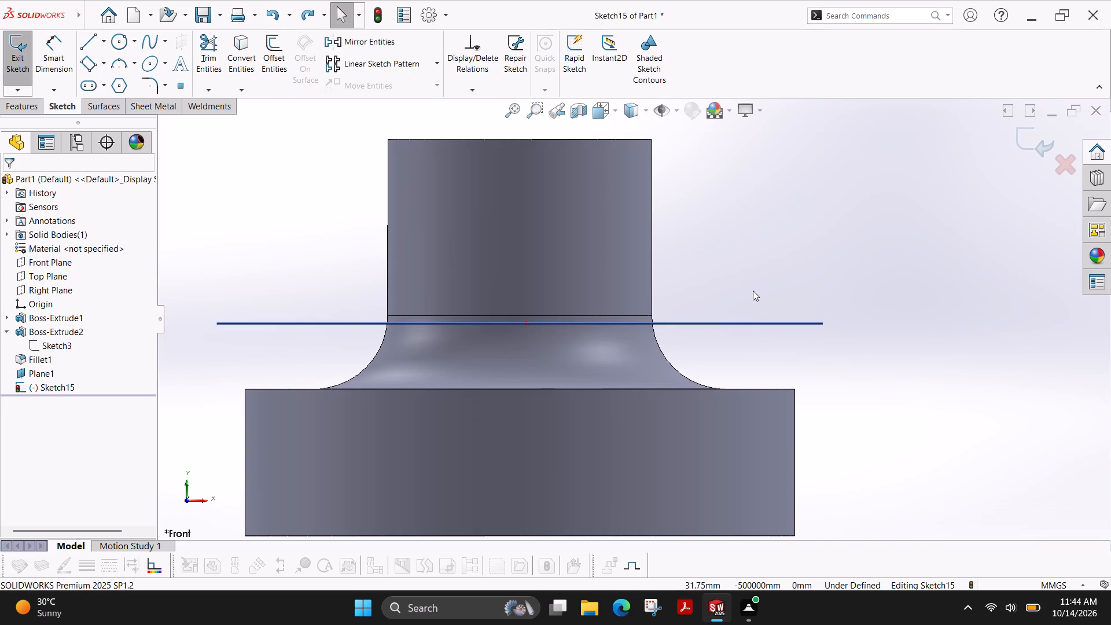
Undo the empty sketch on Plane1 and the creation of Plane1 itself.
{"action": "key", "text": "ctrl+z"}
{"action": "key", "text": "ctrl+z"}
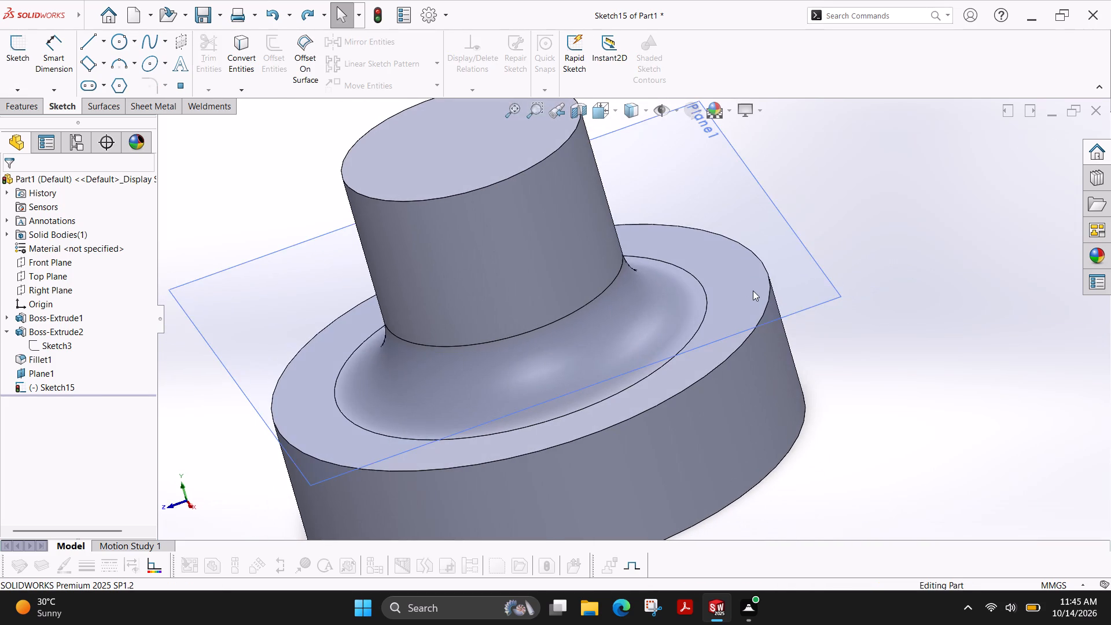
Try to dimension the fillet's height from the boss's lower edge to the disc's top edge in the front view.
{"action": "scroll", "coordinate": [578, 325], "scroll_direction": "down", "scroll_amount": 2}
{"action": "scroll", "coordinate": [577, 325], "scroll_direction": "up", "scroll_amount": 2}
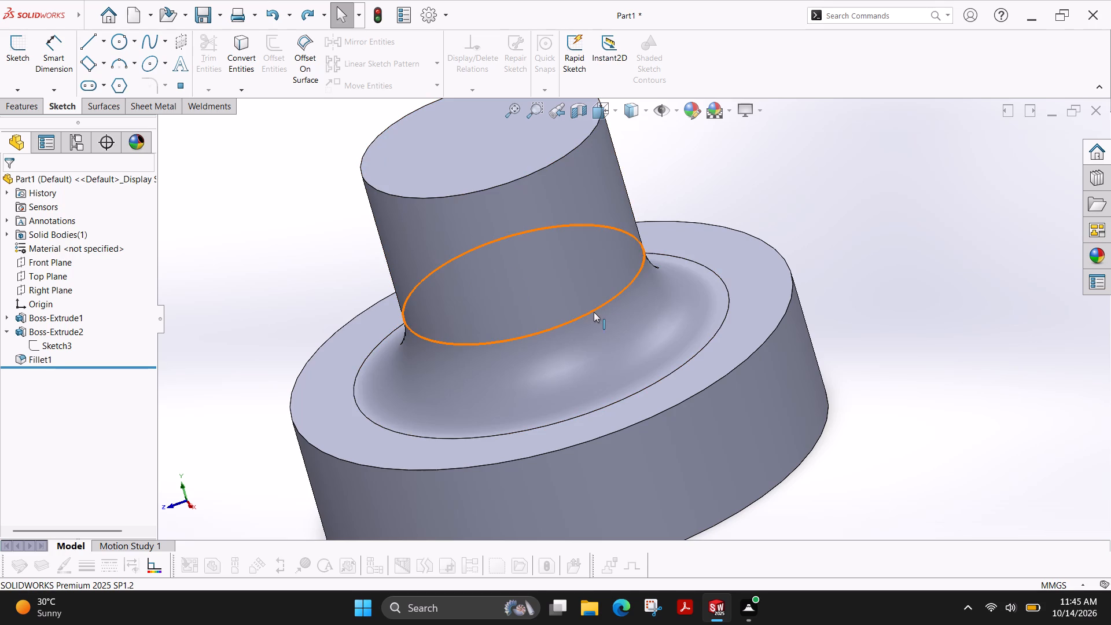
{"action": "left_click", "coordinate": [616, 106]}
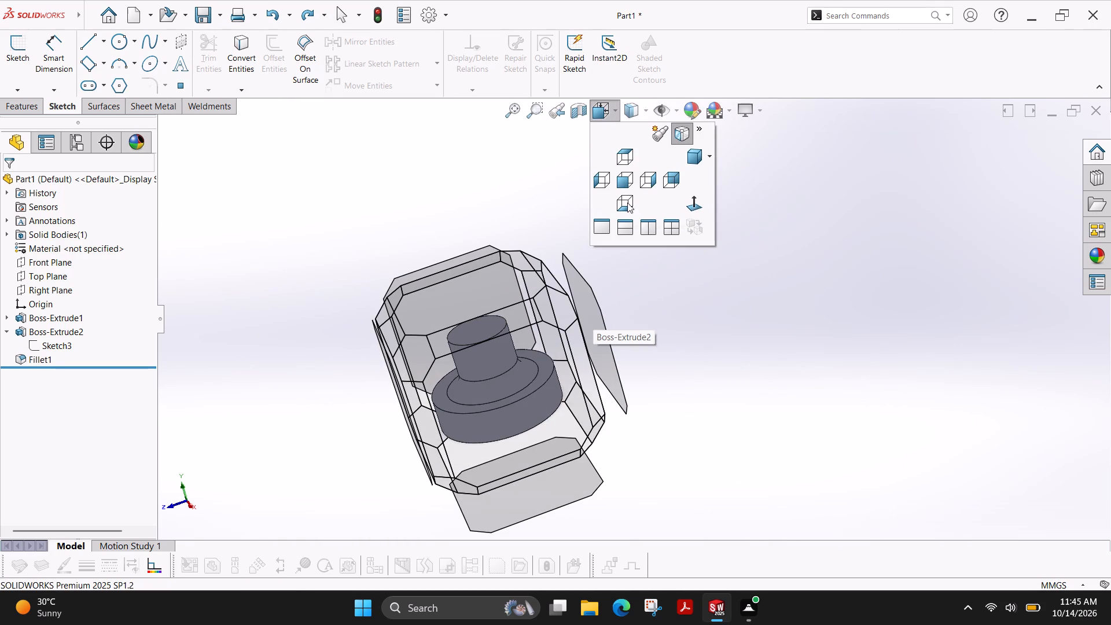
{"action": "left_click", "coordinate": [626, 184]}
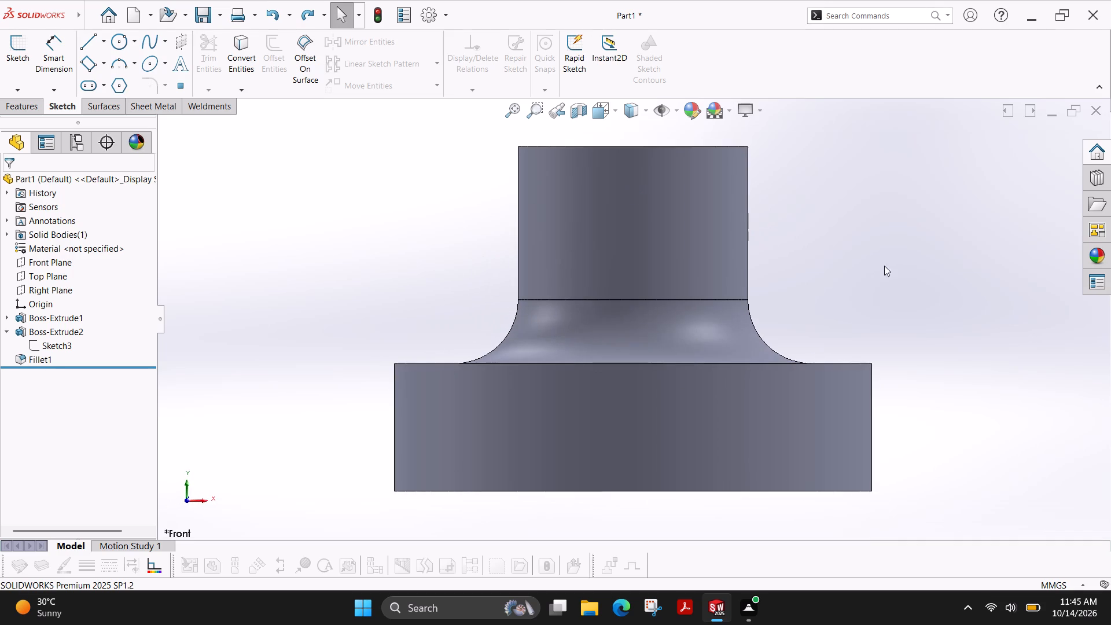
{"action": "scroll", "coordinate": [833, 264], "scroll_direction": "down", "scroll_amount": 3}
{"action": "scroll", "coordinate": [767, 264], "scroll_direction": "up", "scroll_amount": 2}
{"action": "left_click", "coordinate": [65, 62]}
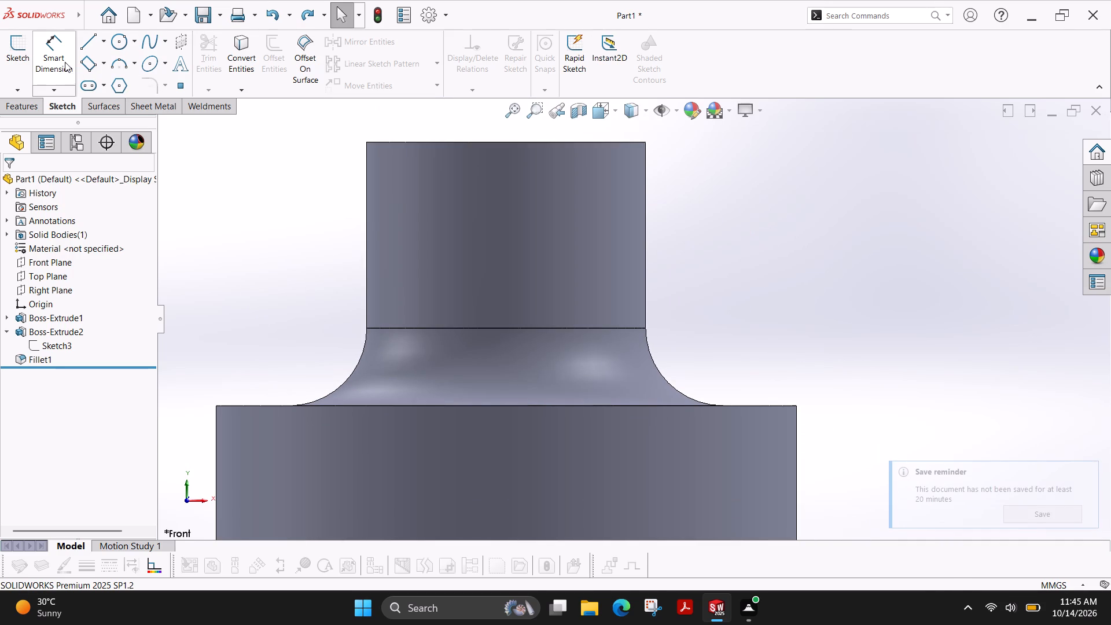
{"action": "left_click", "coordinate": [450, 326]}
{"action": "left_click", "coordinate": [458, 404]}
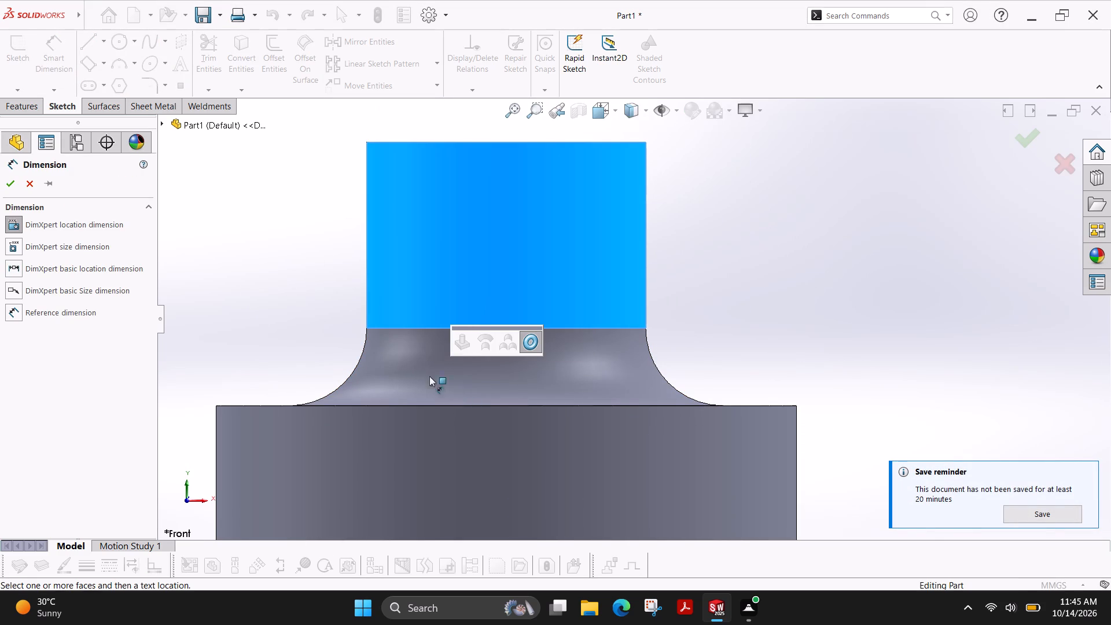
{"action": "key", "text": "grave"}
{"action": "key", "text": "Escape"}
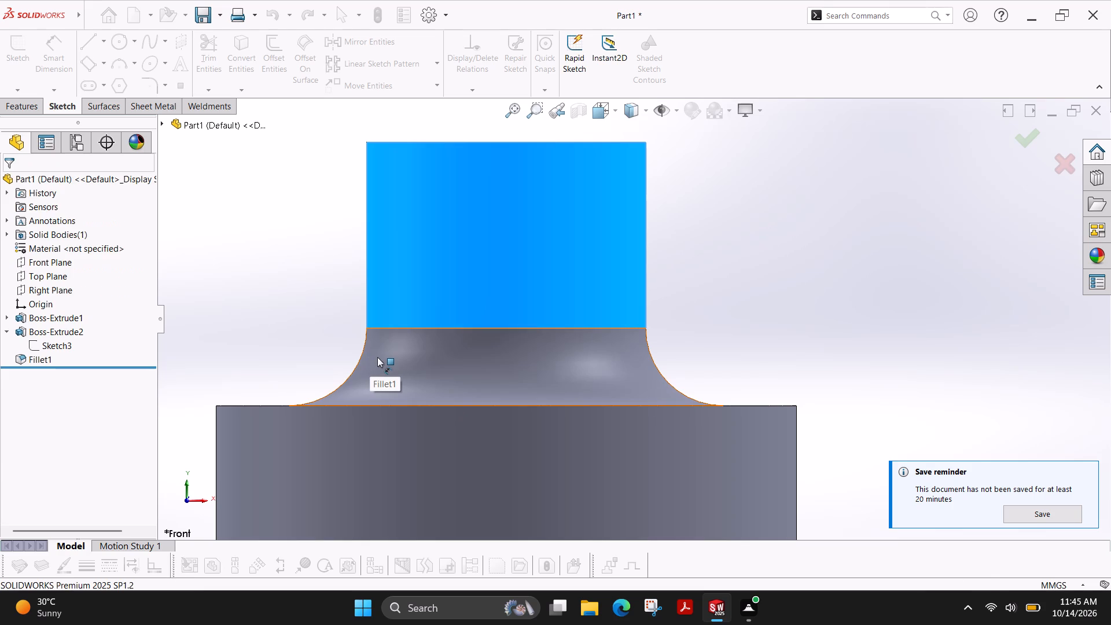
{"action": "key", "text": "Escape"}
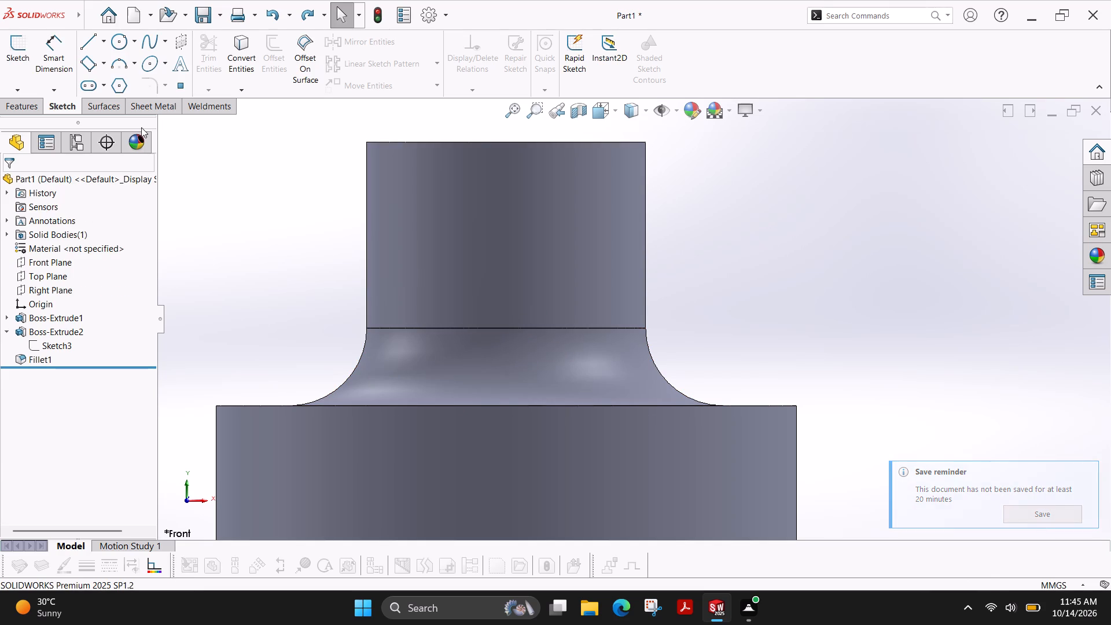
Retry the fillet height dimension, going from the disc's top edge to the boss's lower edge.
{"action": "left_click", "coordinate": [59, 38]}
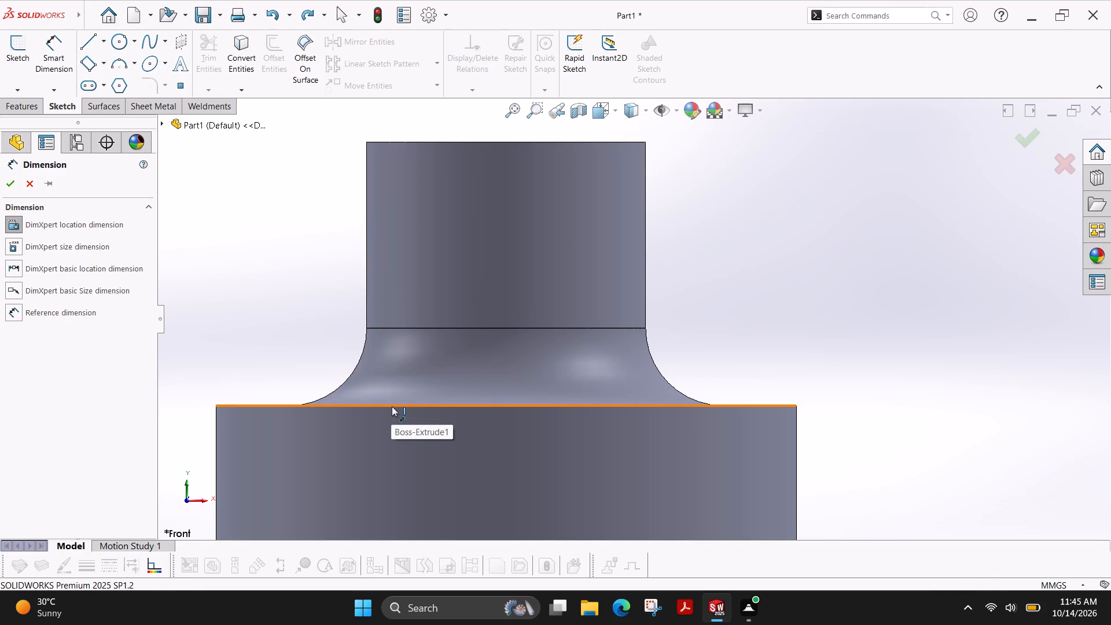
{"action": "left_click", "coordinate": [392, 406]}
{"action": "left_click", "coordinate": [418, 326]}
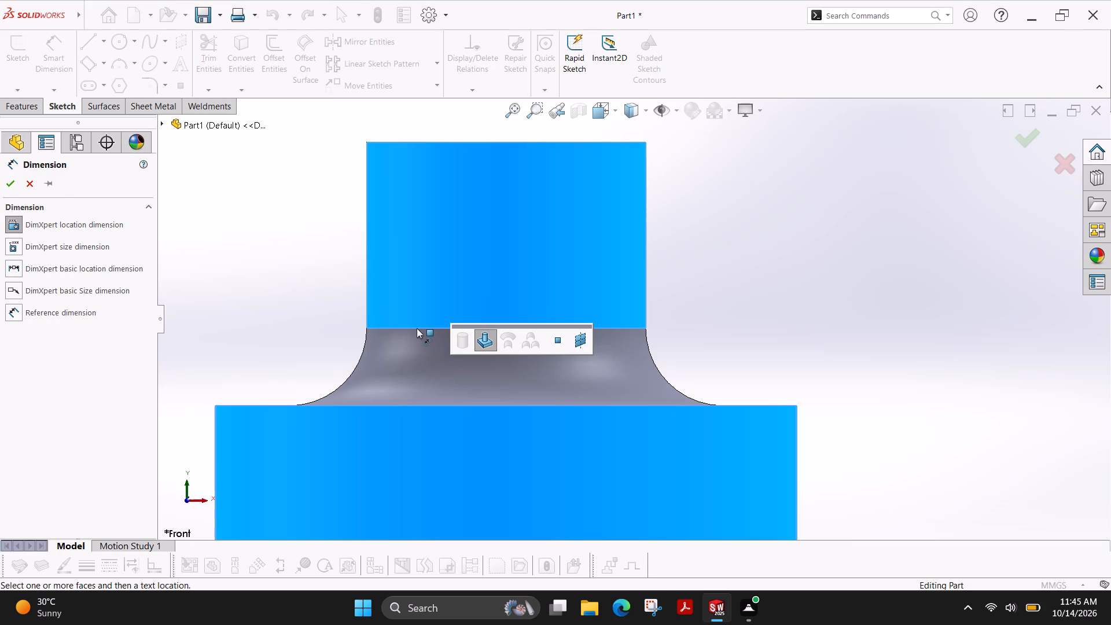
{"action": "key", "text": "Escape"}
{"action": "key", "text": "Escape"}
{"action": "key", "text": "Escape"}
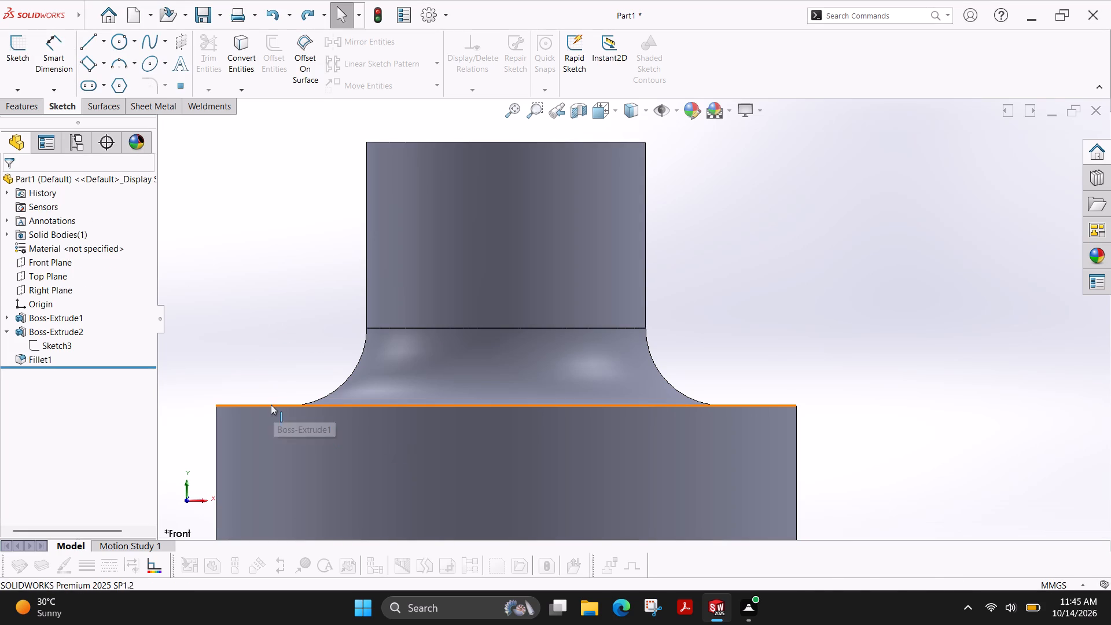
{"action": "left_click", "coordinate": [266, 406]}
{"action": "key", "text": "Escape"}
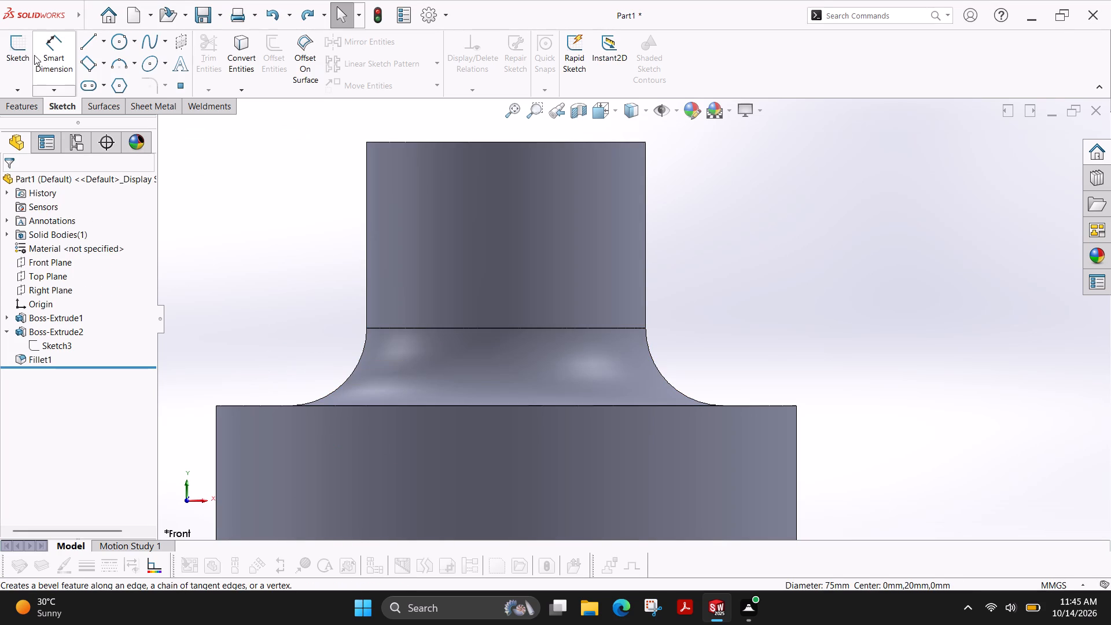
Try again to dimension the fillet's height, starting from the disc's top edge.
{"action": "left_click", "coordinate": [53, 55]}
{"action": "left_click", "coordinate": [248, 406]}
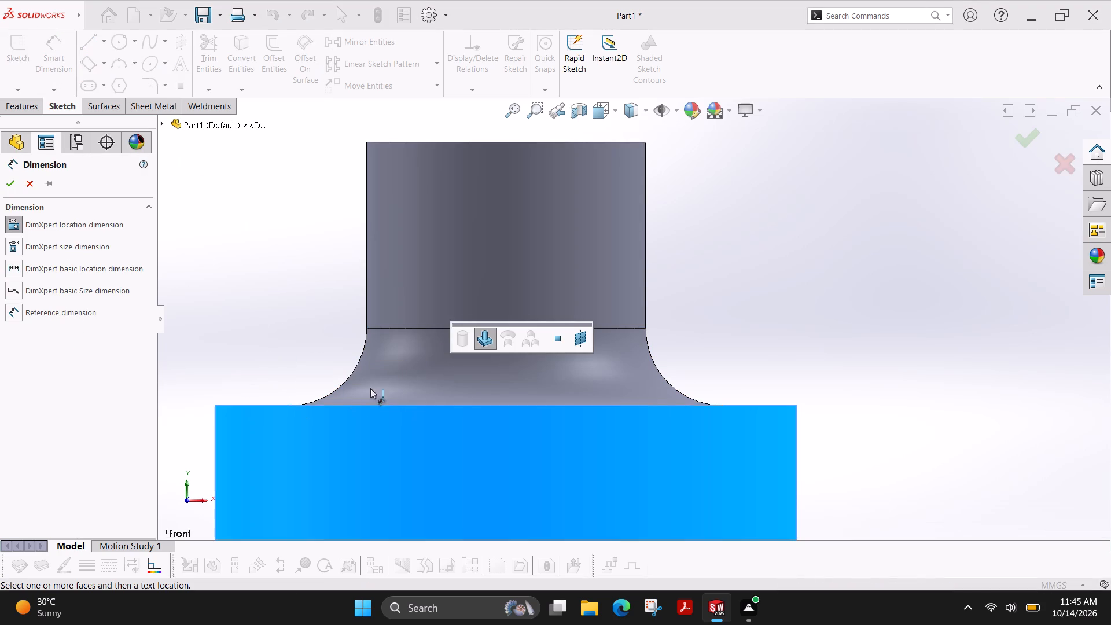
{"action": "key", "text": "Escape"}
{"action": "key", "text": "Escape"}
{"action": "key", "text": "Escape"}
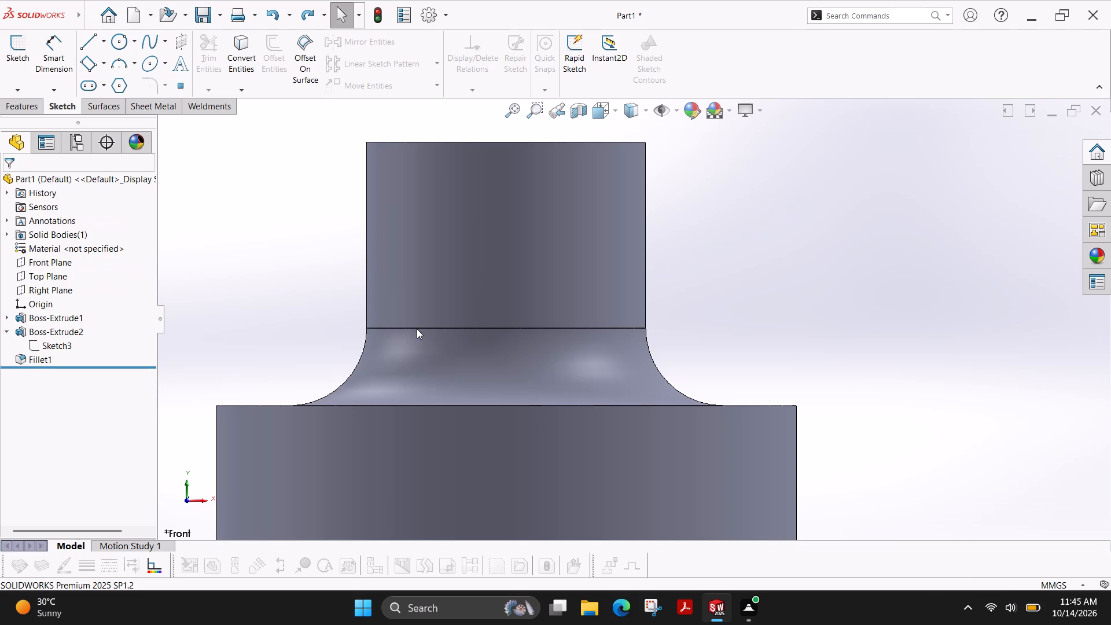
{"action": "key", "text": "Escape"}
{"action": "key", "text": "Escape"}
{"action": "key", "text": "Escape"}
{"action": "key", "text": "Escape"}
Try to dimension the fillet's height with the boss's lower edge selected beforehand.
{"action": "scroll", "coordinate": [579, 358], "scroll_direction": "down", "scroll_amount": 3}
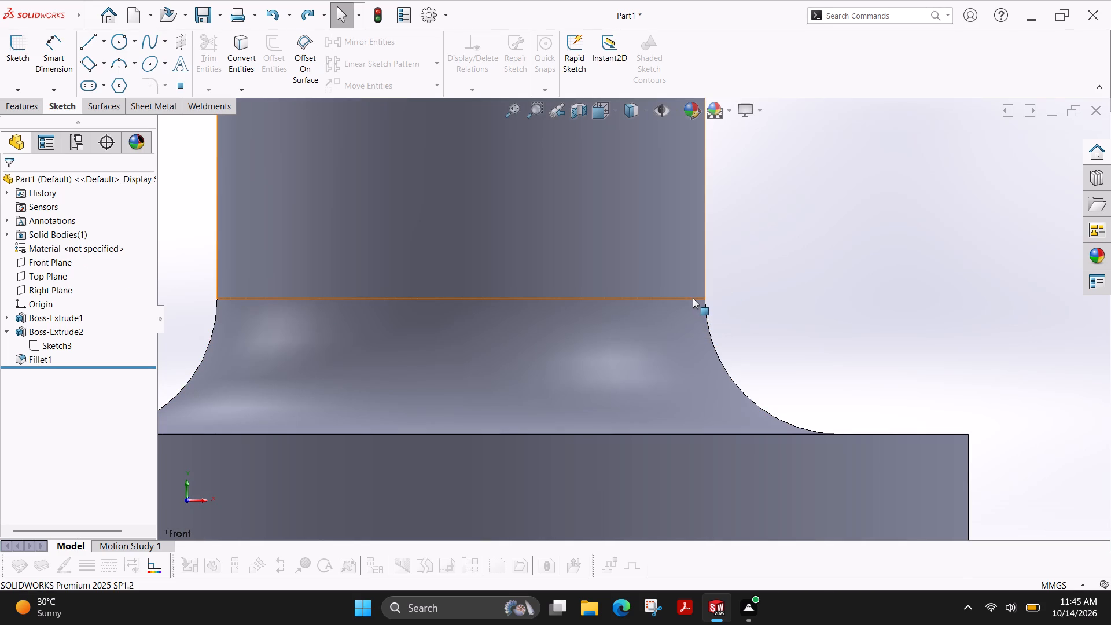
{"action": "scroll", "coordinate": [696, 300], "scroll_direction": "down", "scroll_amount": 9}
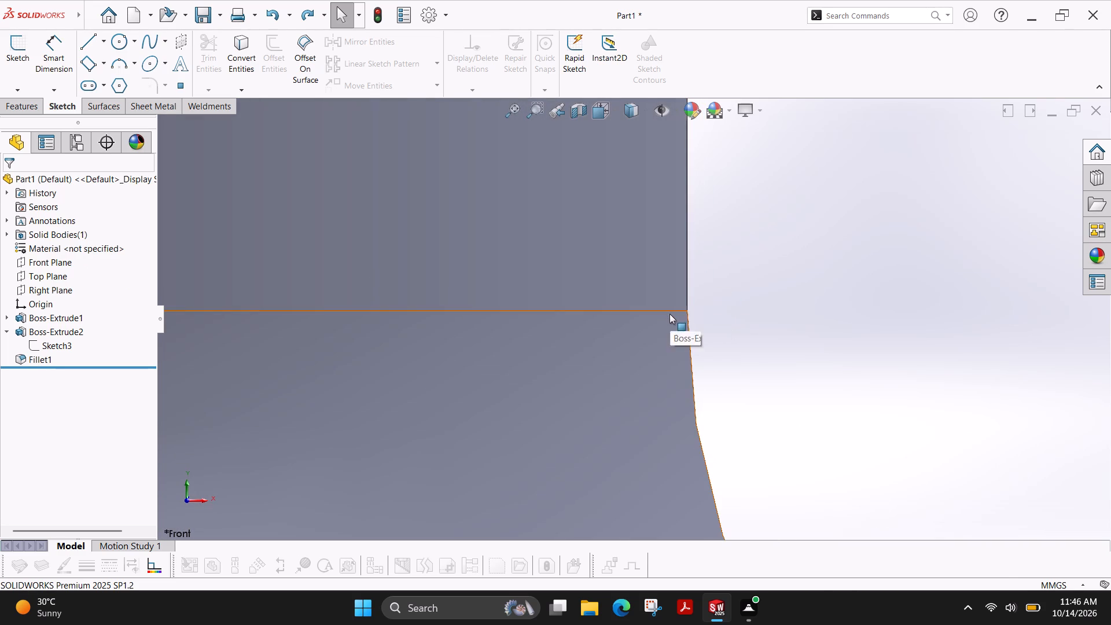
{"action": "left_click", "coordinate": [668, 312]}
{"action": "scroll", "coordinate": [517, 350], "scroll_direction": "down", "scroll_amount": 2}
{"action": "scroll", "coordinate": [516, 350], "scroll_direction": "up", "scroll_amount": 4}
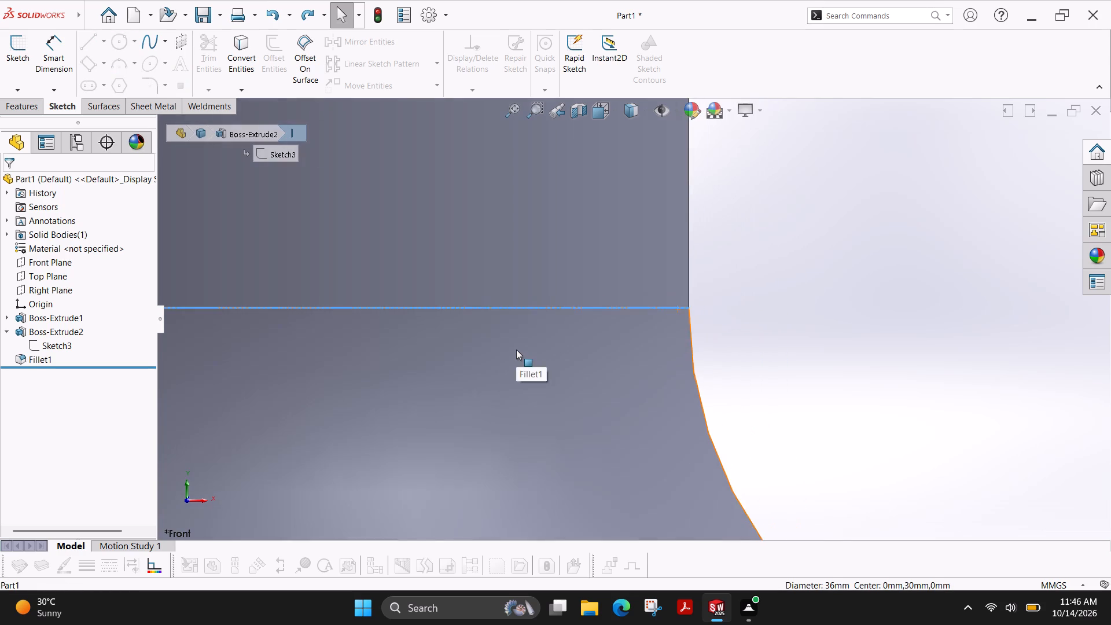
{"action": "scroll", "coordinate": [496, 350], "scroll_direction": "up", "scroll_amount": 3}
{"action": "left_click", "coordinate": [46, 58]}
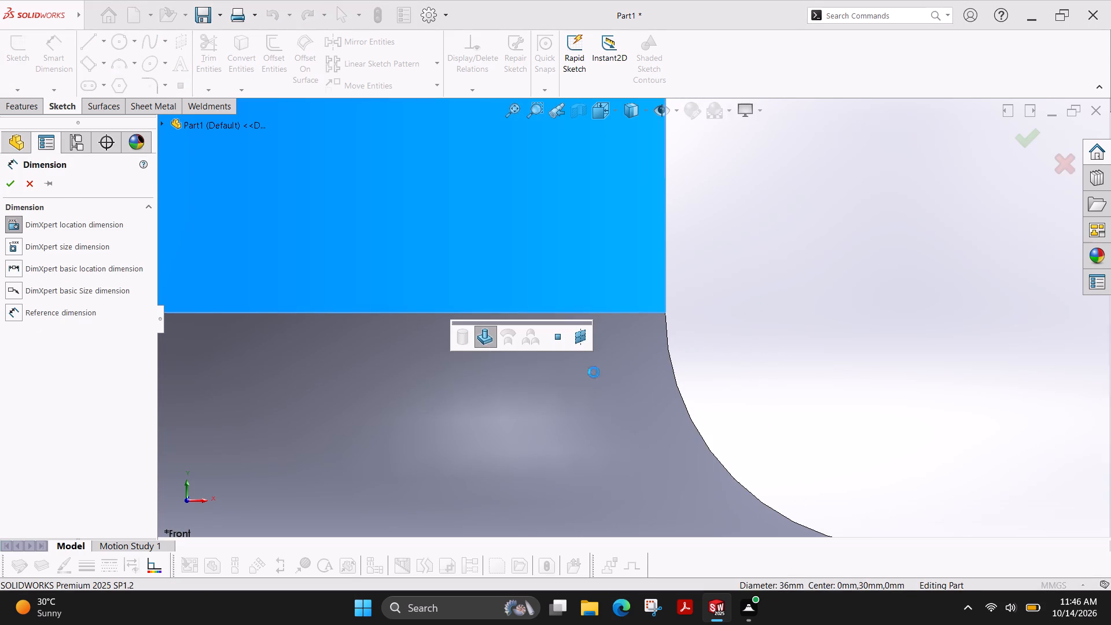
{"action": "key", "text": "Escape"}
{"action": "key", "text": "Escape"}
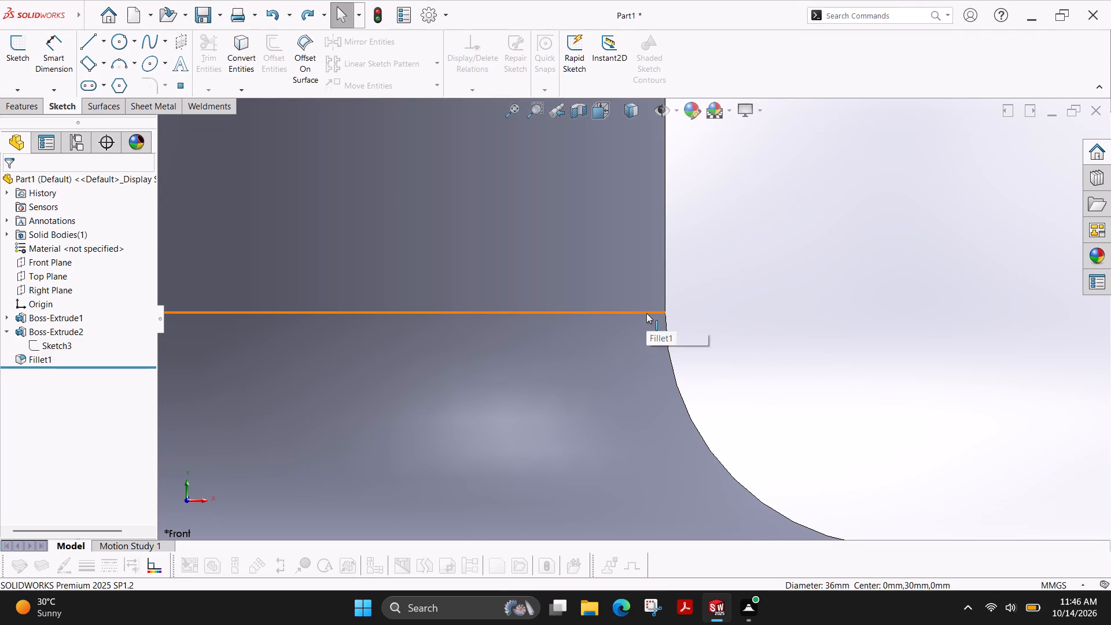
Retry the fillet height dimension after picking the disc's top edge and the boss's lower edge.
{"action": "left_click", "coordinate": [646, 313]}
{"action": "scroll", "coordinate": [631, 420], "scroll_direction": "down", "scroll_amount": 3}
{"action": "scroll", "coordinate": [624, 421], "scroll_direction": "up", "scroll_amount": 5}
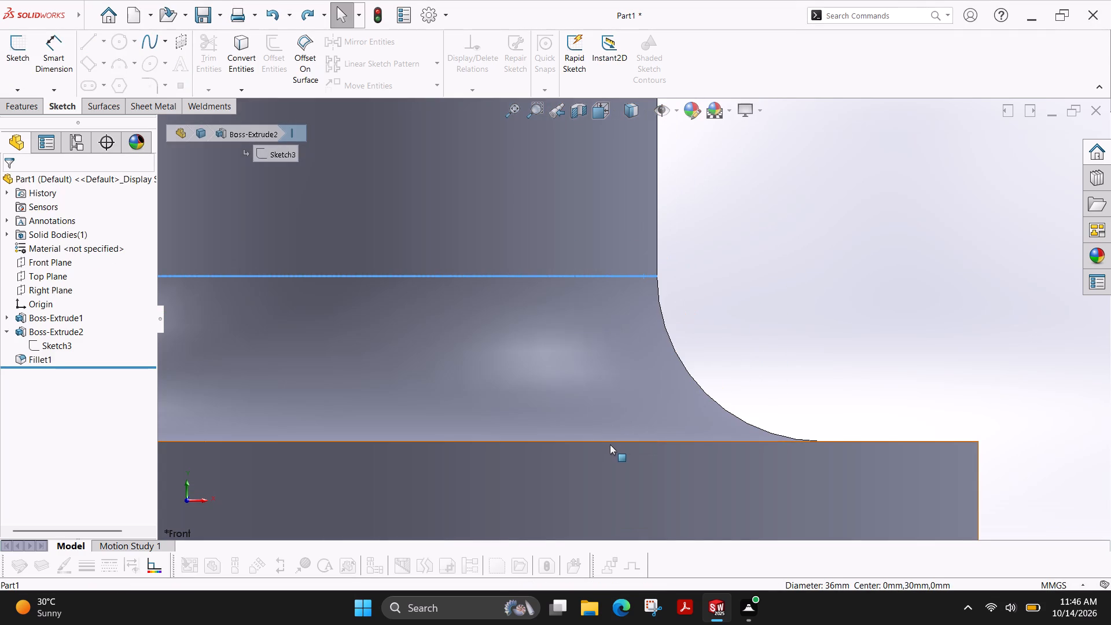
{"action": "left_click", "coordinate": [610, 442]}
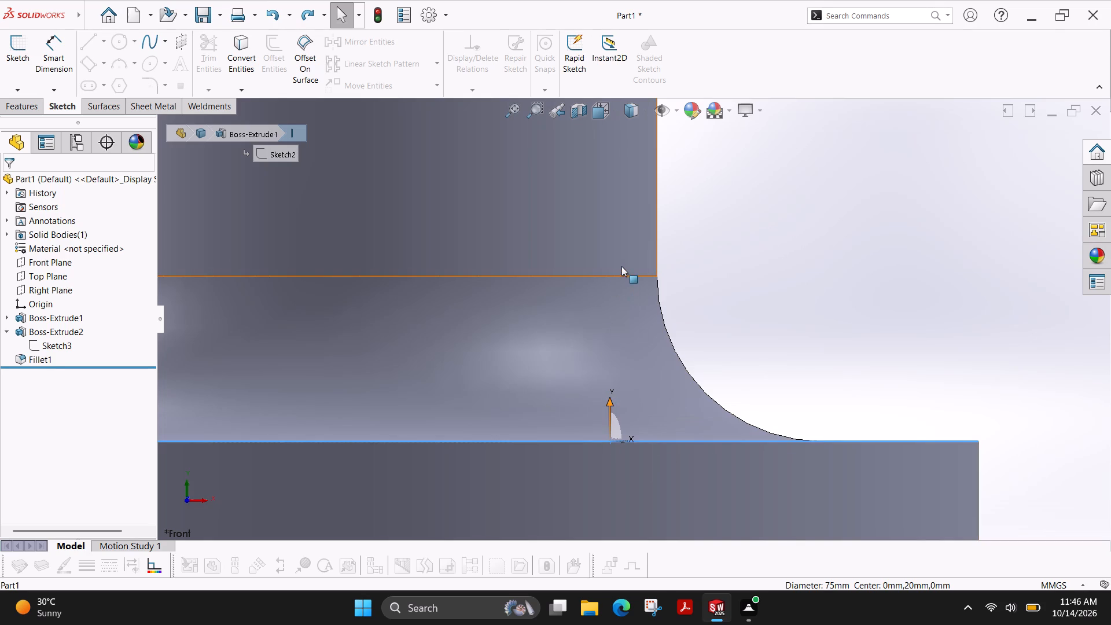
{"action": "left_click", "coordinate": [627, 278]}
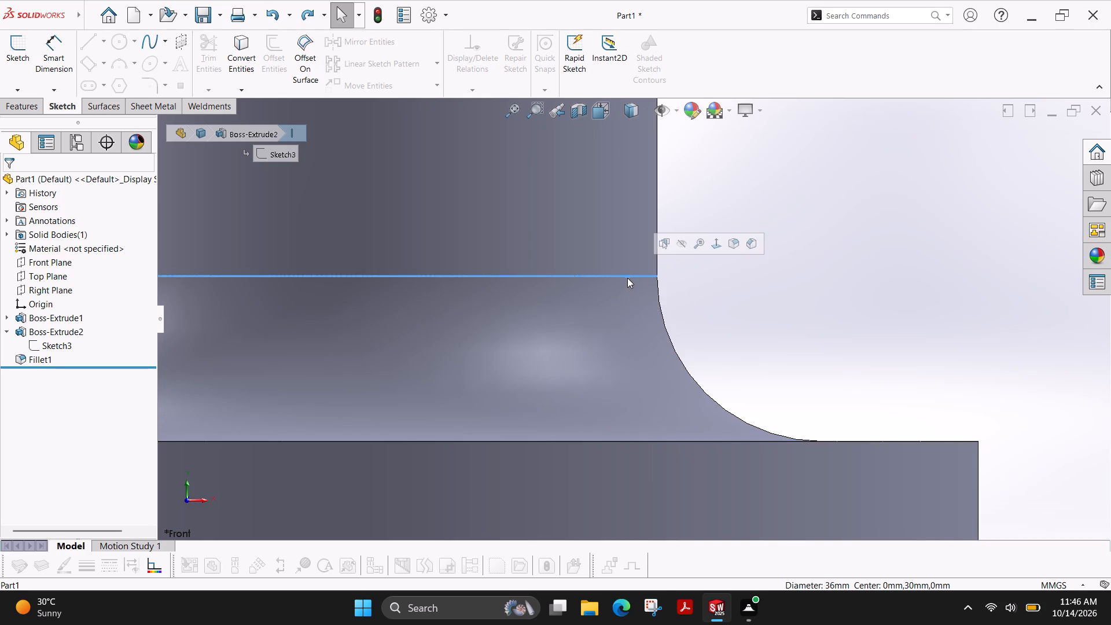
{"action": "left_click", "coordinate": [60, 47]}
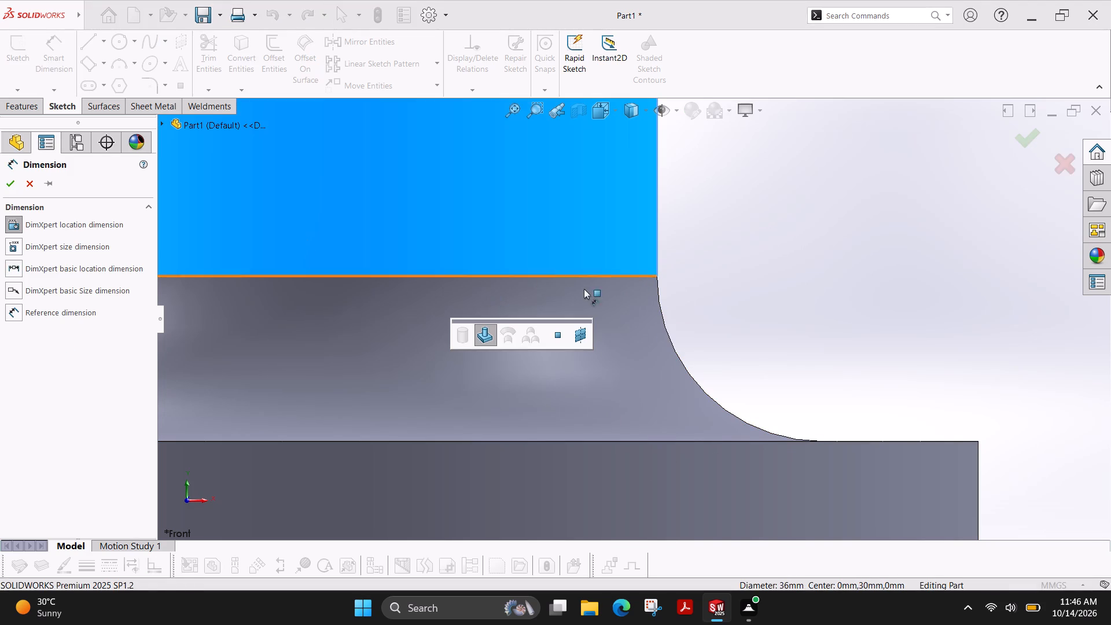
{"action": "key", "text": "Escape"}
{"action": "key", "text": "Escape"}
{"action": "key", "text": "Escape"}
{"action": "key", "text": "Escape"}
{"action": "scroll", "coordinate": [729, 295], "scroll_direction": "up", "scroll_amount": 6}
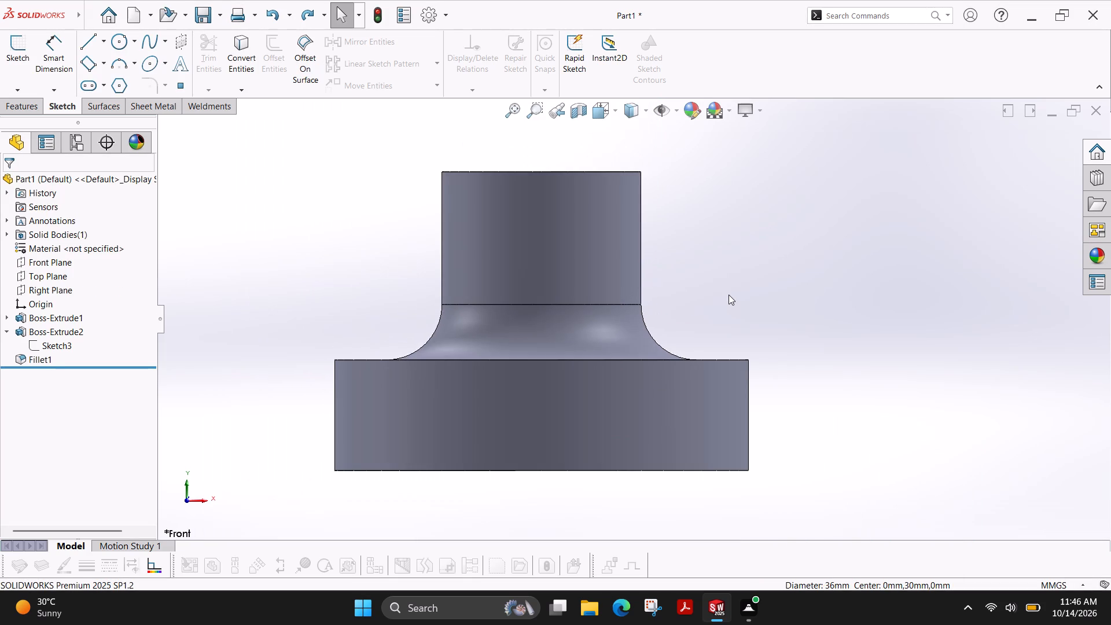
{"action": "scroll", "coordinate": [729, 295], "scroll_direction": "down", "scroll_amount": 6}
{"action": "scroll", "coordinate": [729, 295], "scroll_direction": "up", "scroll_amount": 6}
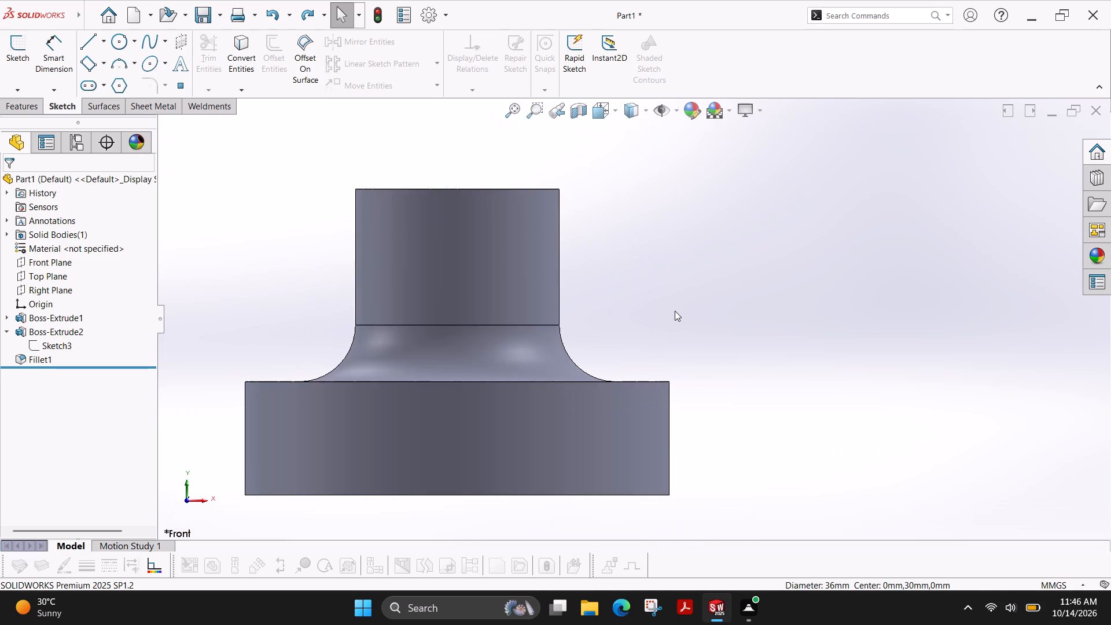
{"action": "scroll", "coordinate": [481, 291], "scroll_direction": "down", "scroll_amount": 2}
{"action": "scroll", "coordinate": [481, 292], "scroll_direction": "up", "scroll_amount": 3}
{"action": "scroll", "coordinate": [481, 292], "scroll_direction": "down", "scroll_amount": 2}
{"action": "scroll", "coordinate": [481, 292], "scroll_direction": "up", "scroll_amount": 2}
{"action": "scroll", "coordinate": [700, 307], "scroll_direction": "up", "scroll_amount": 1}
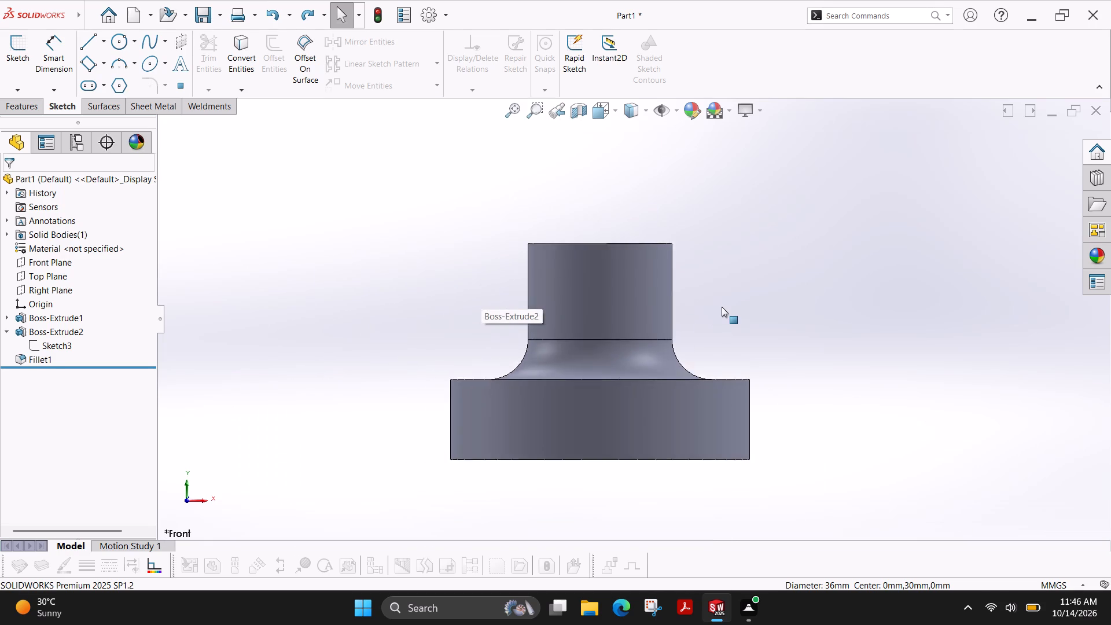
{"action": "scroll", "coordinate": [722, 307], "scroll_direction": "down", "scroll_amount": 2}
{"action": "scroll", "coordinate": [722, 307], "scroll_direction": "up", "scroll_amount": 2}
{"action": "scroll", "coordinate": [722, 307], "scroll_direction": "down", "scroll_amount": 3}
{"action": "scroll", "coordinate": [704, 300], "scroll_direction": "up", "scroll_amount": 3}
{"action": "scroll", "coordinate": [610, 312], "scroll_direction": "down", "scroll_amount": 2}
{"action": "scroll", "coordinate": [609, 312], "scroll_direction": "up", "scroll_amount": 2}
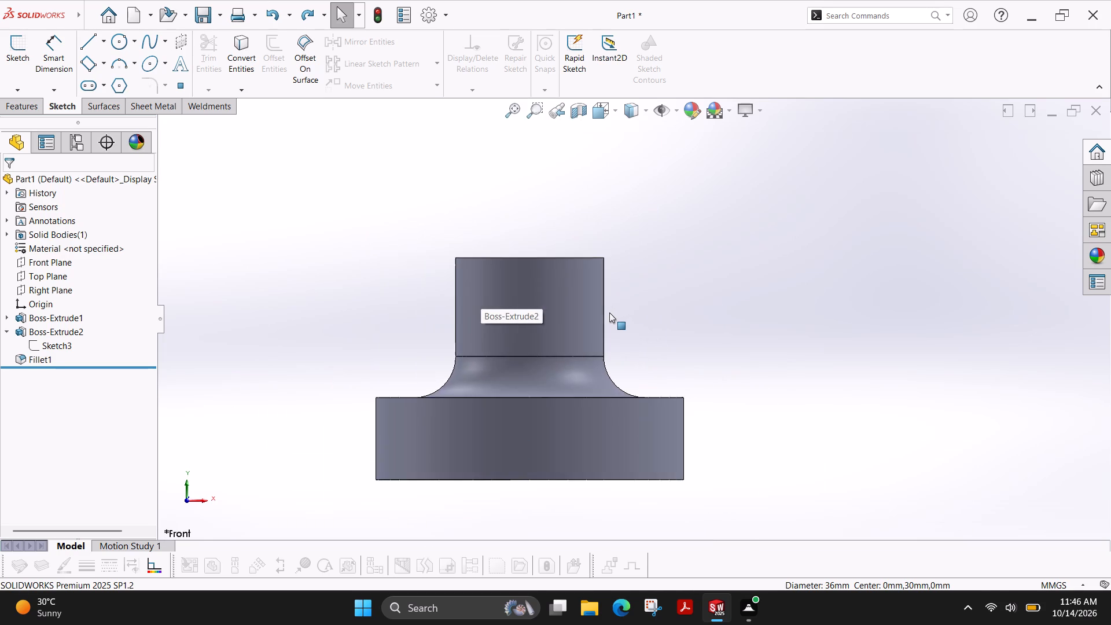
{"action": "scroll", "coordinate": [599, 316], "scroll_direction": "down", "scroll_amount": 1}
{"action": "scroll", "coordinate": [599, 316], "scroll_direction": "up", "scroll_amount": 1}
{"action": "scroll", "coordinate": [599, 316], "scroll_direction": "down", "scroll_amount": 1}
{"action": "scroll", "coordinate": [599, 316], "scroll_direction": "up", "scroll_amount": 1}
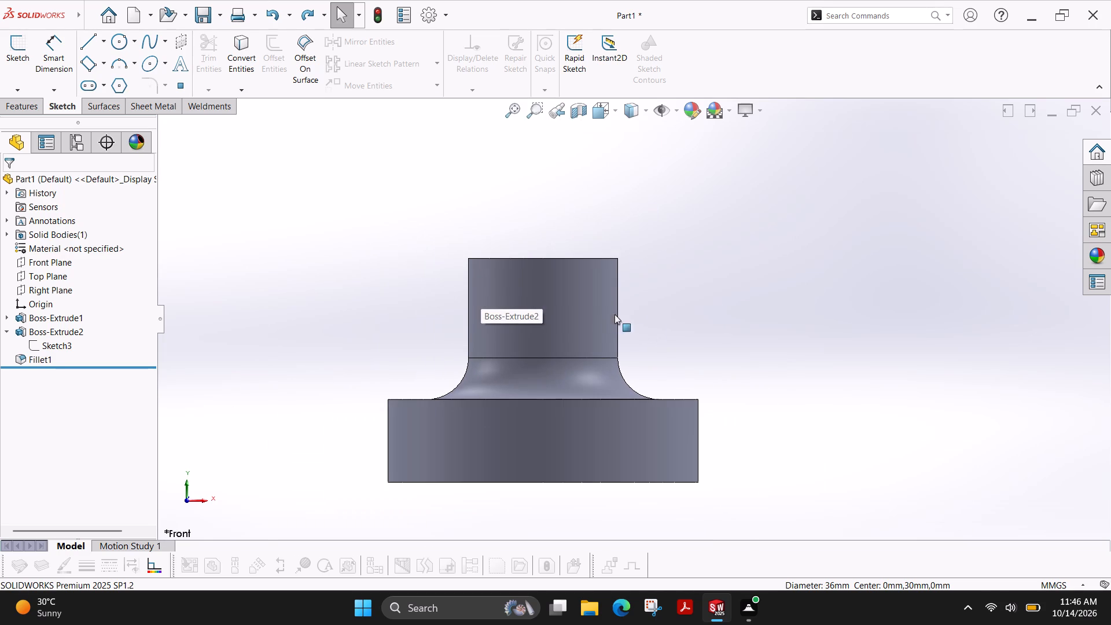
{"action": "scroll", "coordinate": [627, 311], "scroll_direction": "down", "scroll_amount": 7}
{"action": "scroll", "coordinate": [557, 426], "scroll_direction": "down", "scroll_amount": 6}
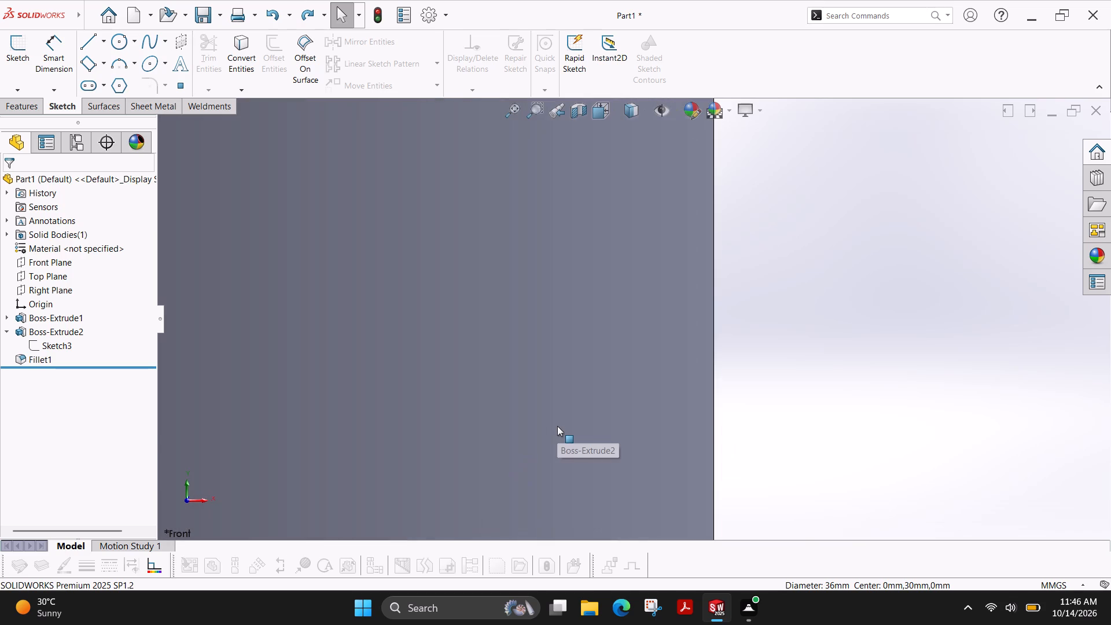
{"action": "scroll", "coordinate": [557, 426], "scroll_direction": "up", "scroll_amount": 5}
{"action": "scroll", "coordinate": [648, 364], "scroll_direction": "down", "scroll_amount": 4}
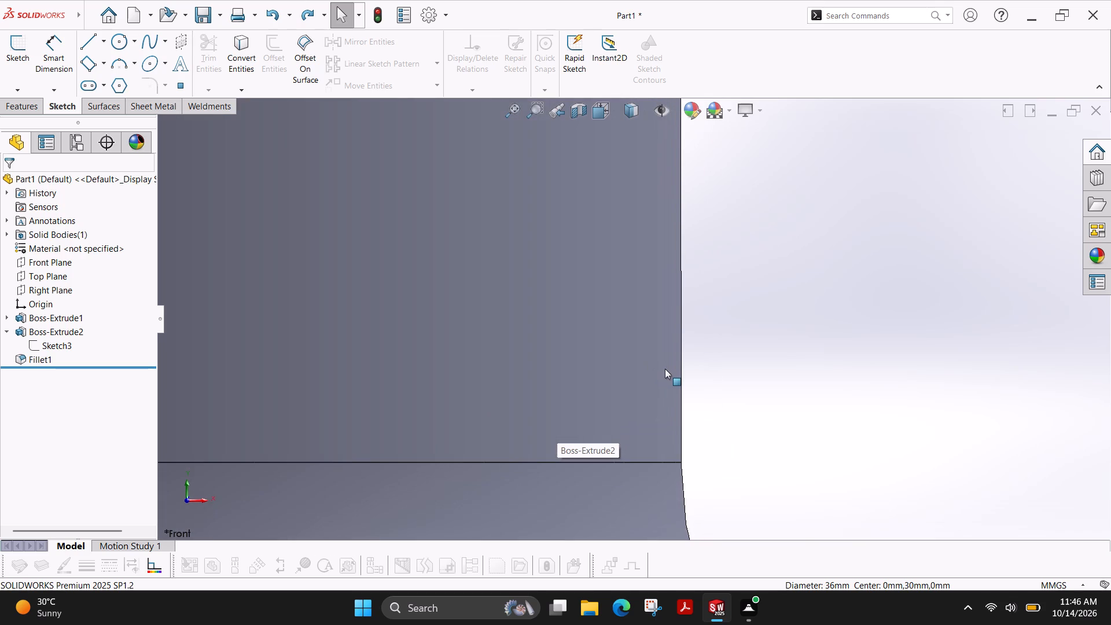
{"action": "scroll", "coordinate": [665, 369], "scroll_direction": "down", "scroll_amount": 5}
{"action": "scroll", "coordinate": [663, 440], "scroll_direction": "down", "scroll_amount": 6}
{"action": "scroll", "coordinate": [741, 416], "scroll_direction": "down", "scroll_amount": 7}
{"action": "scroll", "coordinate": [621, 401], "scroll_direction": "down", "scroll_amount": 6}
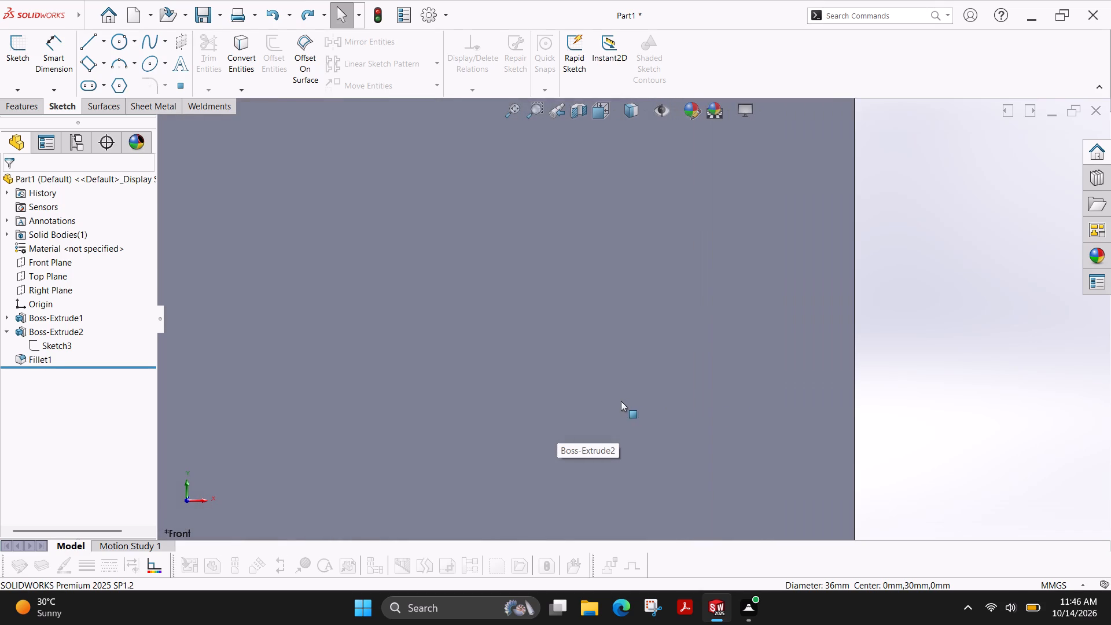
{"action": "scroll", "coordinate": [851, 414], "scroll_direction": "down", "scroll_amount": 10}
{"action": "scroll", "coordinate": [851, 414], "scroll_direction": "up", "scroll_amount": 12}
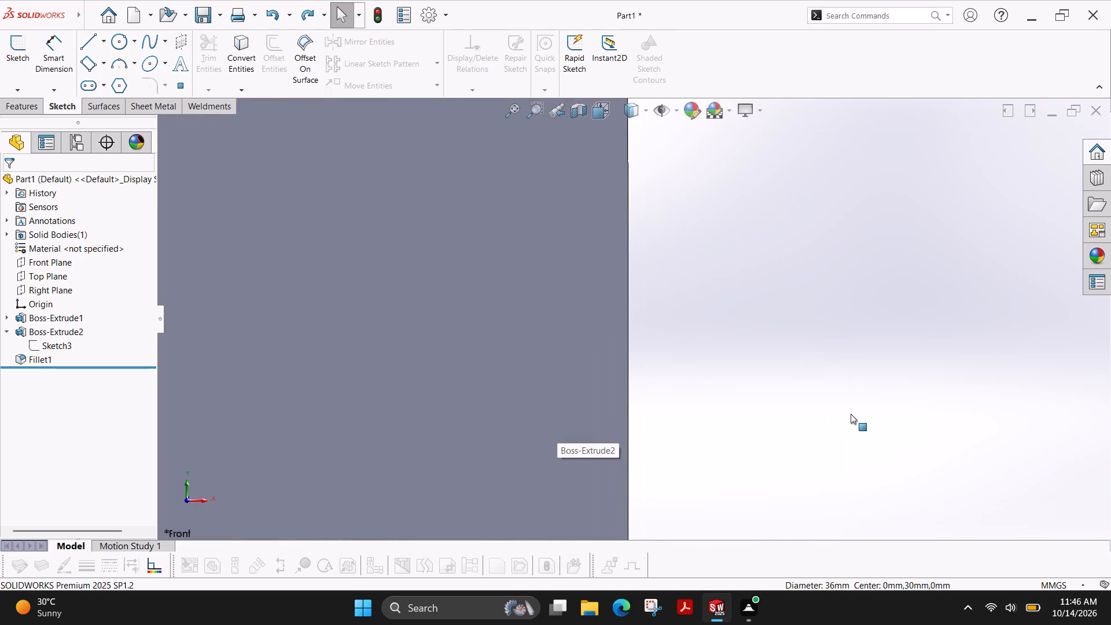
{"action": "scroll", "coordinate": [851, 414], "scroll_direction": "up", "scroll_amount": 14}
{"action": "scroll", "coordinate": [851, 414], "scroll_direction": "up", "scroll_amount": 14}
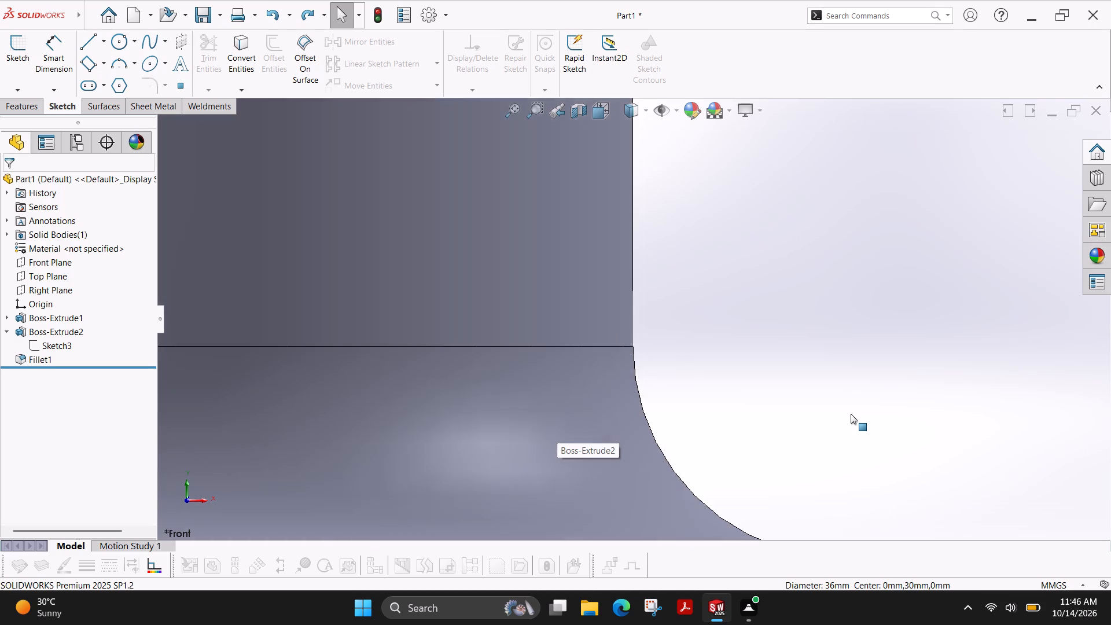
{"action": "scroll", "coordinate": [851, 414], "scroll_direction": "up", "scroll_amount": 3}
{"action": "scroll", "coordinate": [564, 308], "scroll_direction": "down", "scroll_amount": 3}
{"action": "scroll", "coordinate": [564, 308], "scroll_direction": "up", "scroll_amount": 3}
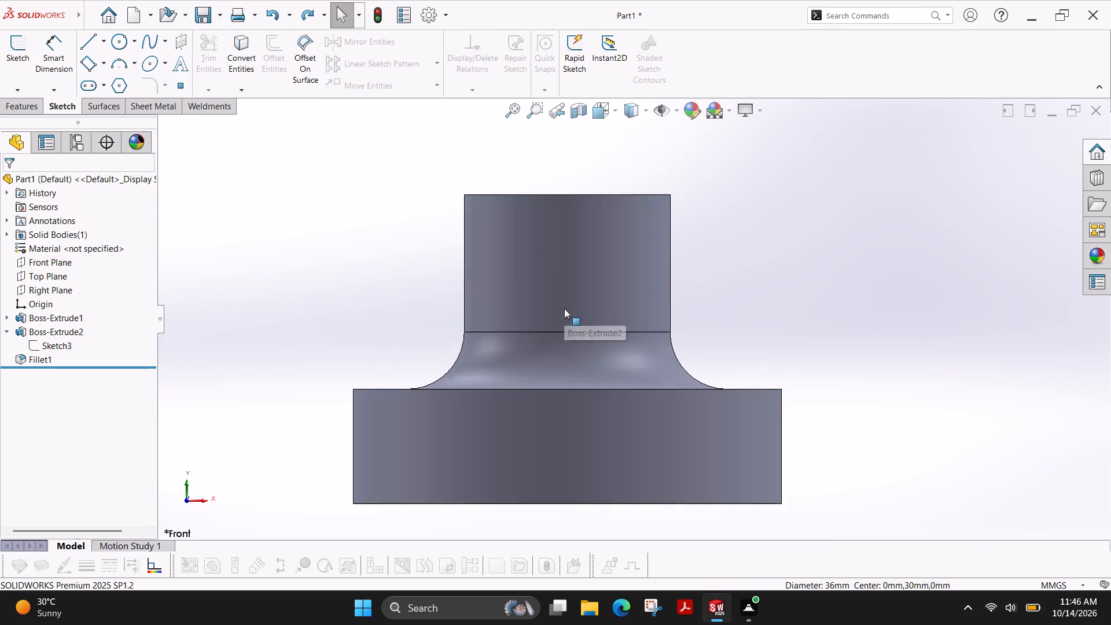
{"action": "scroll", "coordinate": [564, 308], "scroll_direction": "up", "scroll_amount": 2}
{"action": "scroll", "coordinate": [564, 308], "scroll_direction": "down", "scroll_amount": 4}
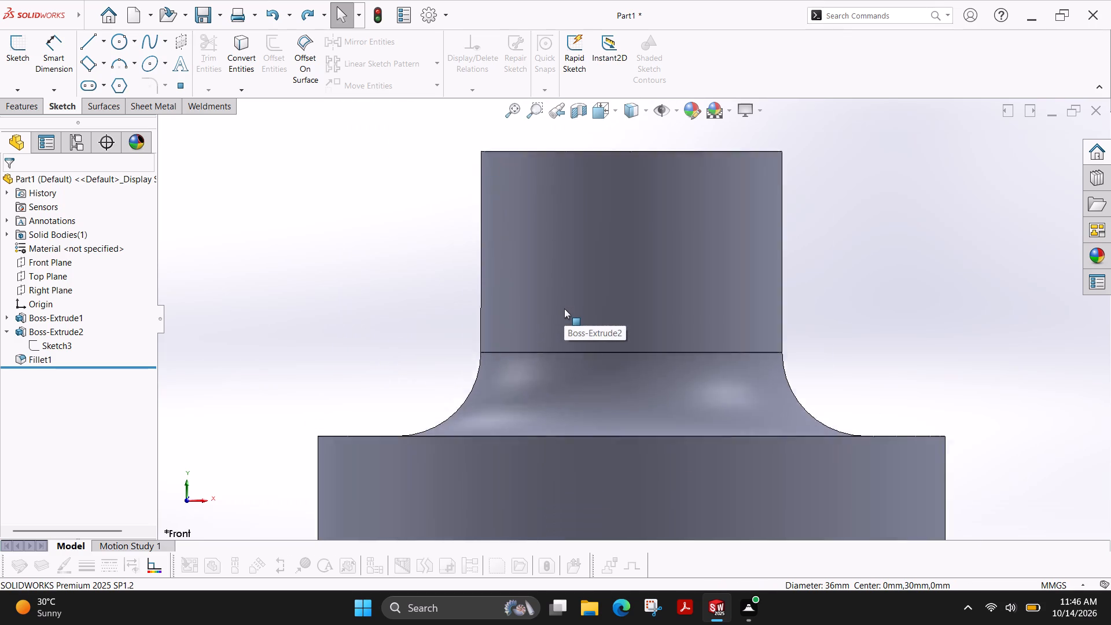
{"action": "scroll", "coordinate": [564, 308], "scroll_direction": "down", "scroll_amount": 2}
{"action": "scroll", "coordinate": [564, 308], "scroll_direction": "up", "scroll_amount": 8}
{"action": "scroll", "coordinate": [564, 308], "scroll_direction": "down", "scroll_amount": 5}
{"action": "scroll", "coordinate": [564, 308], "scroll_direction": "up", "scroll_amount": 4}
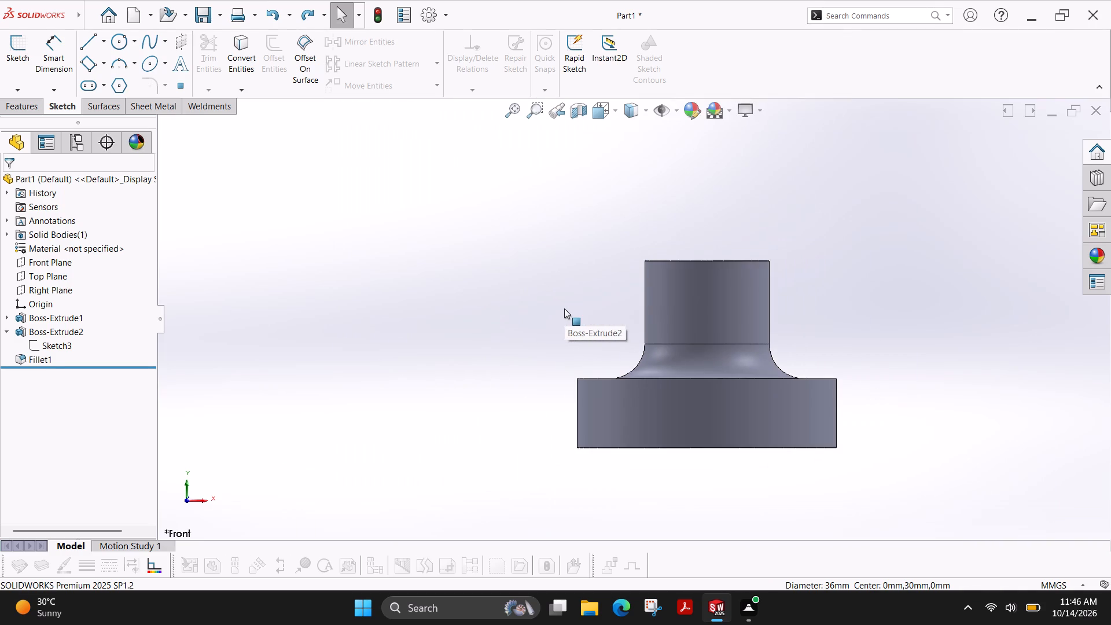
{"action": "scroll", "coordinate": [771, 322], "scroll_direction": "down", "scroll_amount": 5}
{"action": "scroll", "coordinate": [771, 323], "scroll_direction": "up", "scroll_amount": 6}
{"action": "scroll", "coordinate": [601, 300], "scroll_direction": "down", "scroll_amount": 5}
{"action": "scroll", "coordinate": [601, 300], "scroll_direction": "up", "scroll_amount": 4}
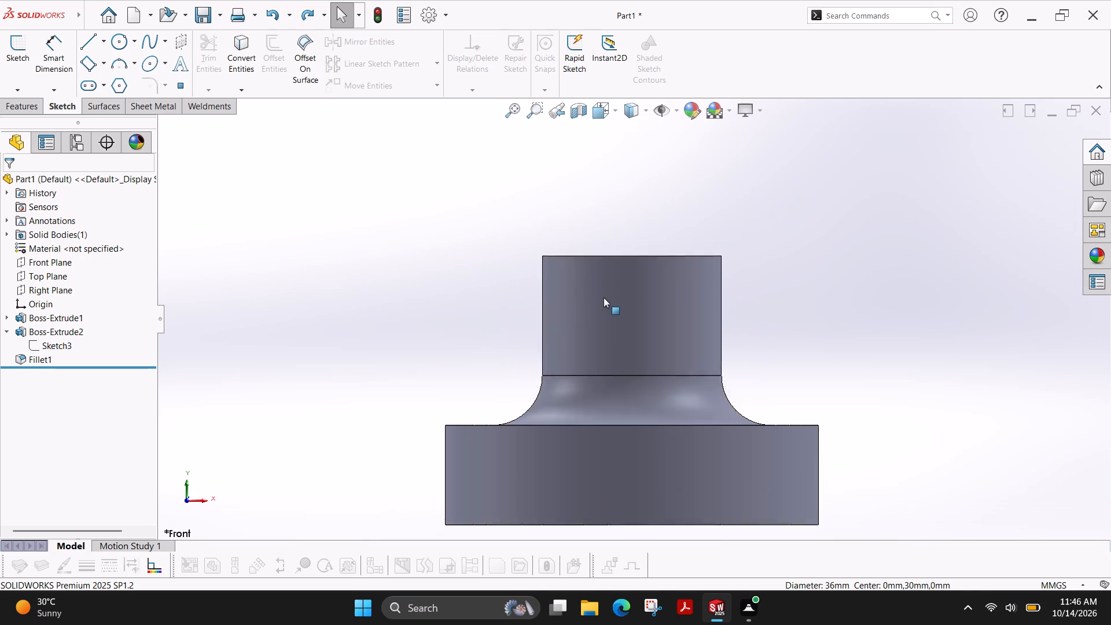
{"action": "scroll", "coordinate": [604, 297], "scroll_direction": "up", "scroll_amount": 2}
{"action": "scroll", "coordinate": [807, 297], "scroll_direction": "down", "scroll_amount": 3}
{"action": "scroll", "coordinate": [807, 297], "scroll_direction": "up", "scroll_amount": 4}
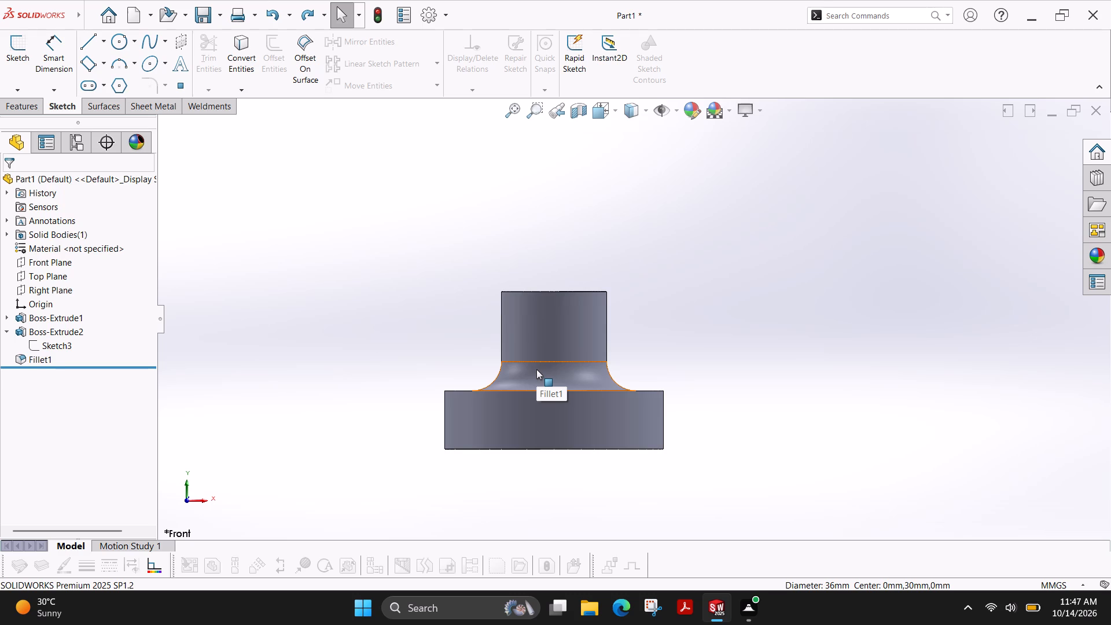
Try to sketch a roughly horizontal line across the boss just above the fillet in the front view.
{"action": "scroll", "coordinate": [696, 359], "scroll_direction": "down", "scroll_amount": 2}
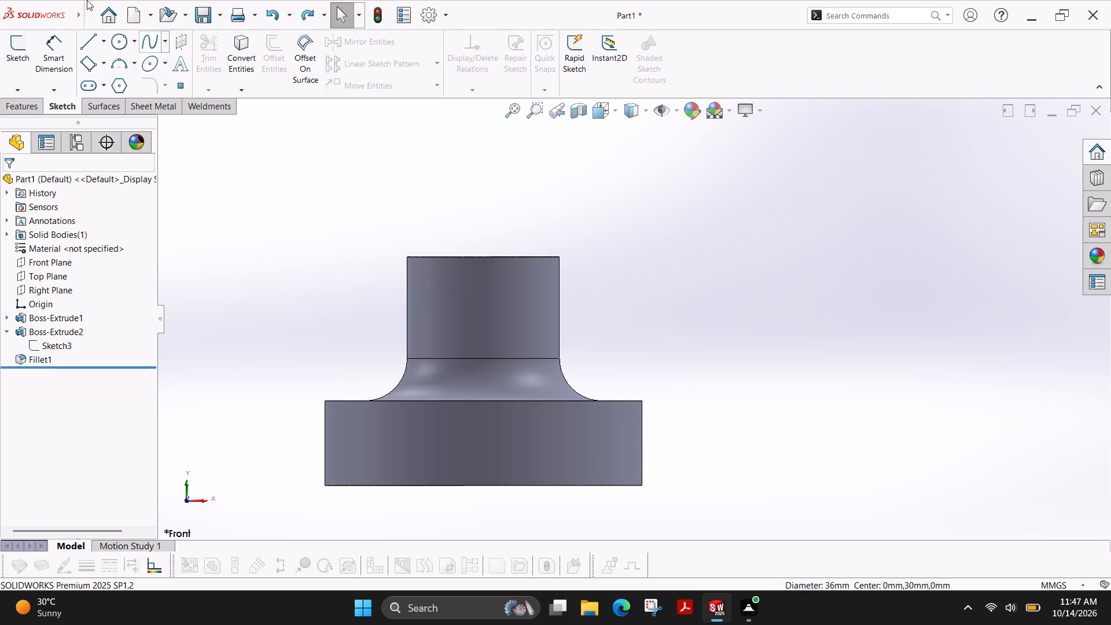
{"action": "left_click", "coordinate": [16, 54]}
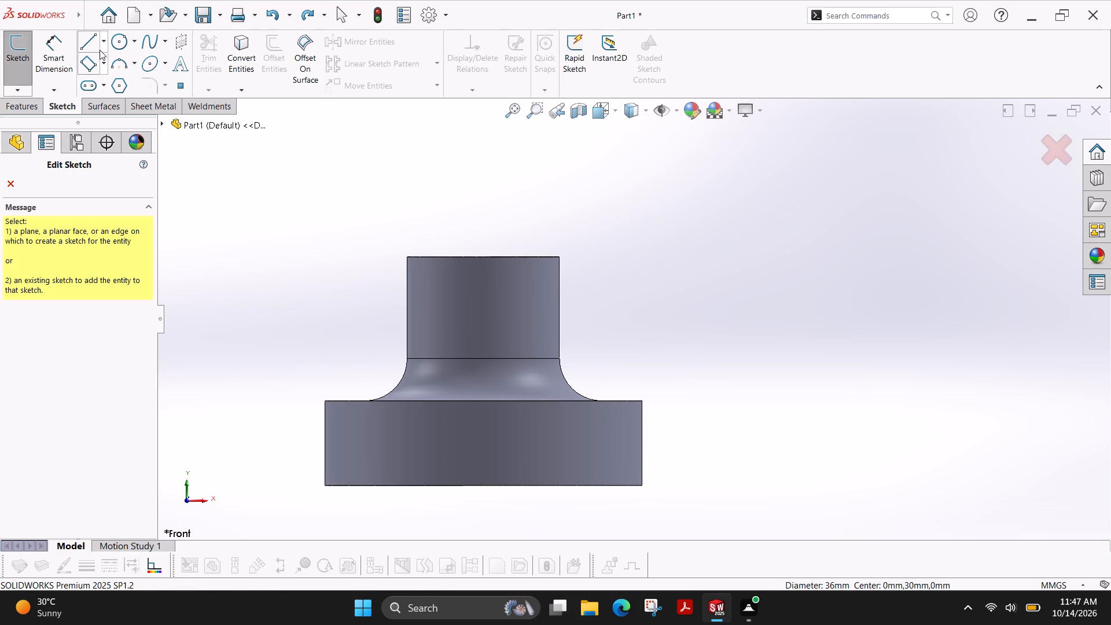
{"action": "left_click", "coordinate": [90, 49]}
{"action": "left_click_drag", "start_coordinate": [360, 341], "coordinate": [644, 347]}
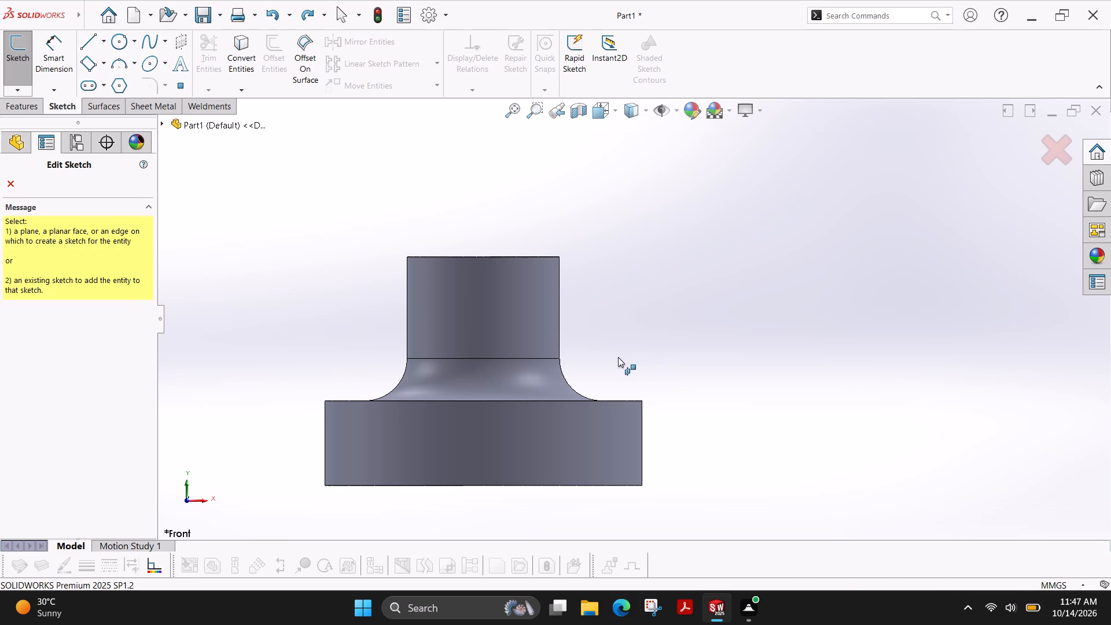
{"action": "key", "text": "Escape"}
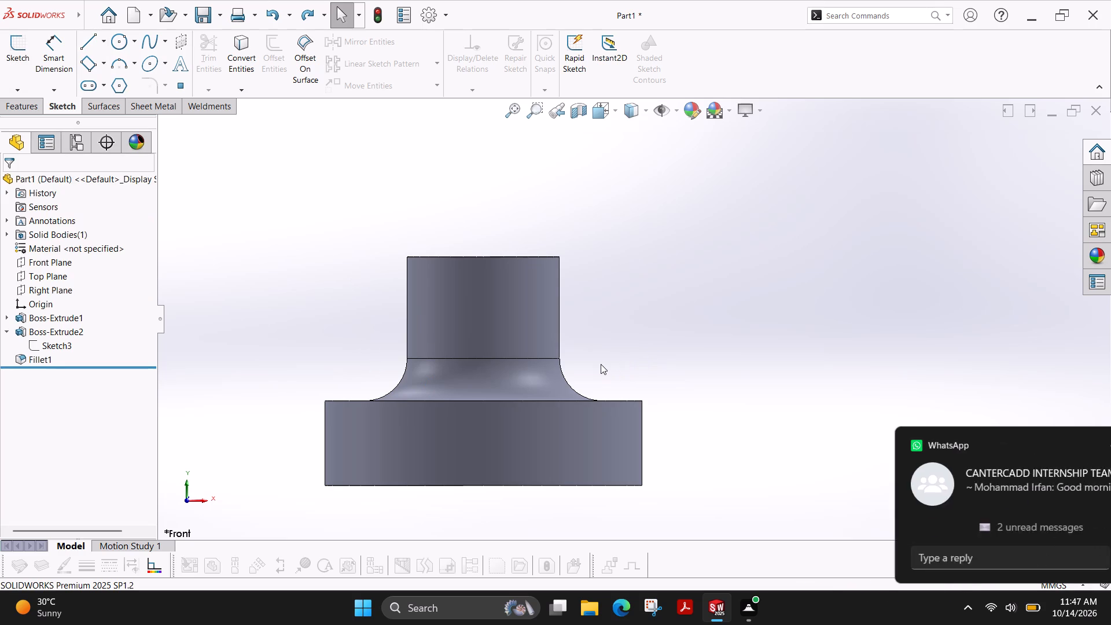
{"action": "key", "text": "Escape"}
Dismiss the incoming message notification.
{"action": "left_click", "coordinate": [1077, 446]}
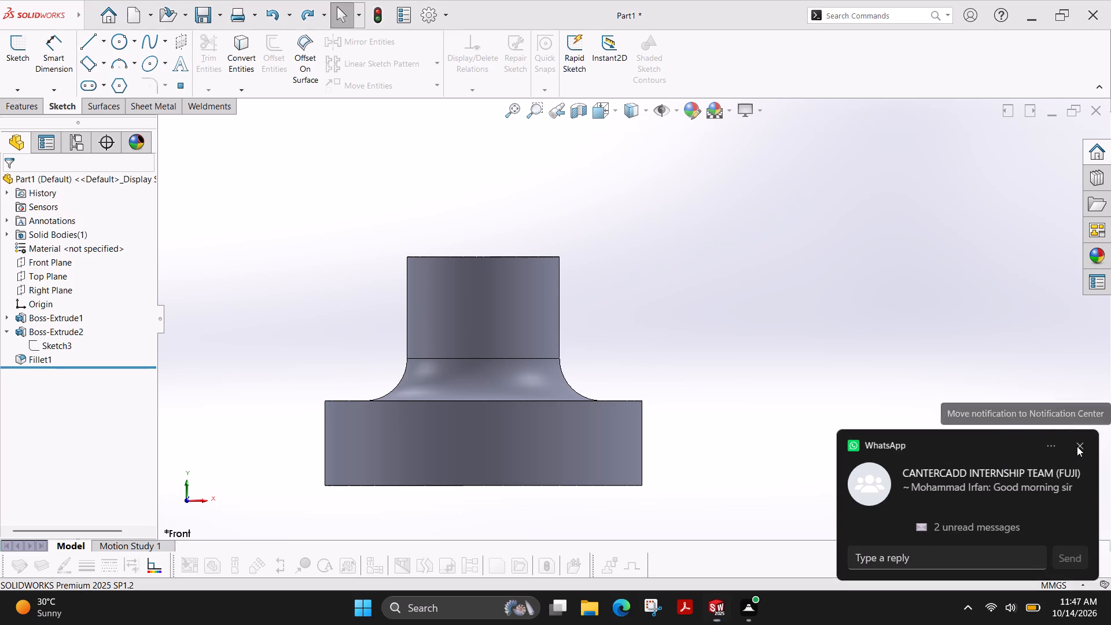
Create a reference plane parallel to the Front Plane with a 0 mm offset.
{"action": "scroll", "coordinate": [663, 260], "scroll_direction": "up", "scroll_amount": 2}
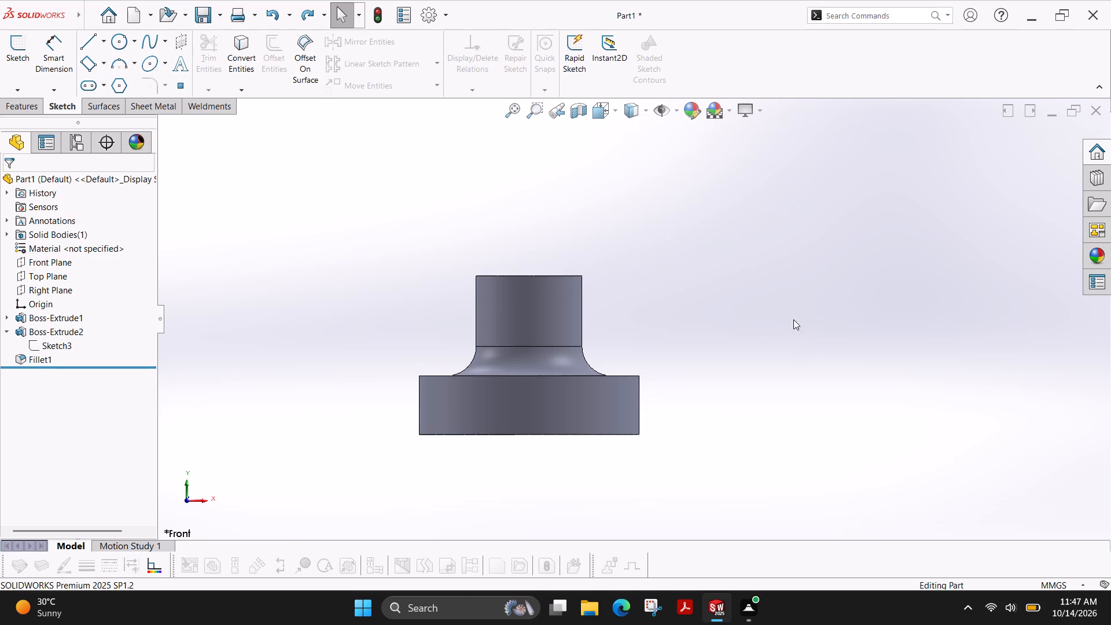
{"action": "middle_click_drag", "start_coordinate": [717, 280], "coordinate": [706, 362], "text": "ctrl+shift"}
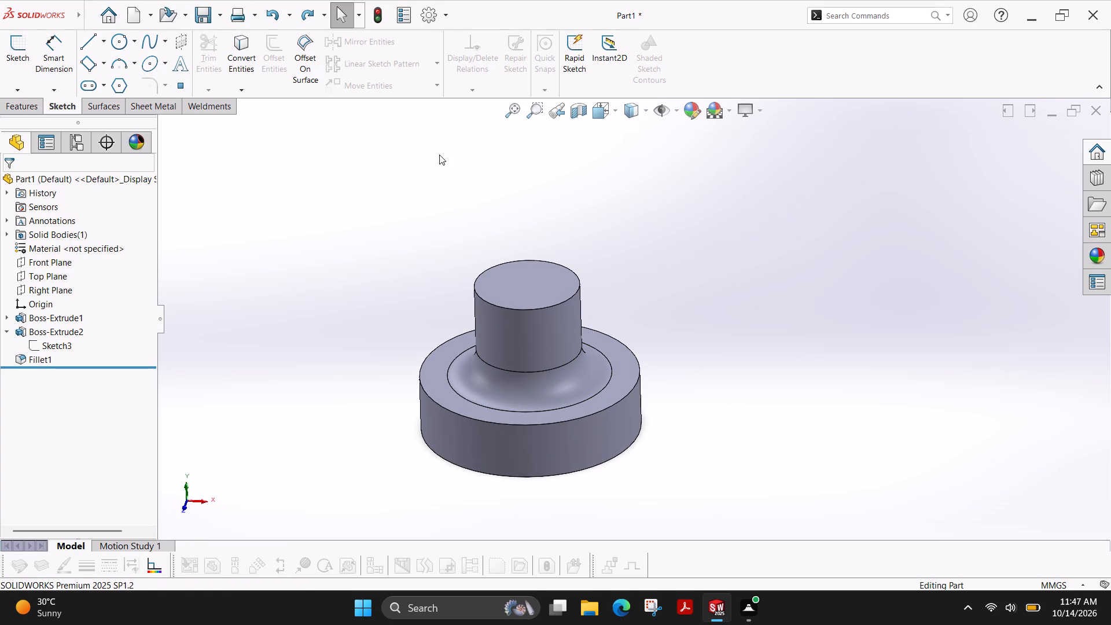
{"action": "left_click", "coordinate": [24, 110]}
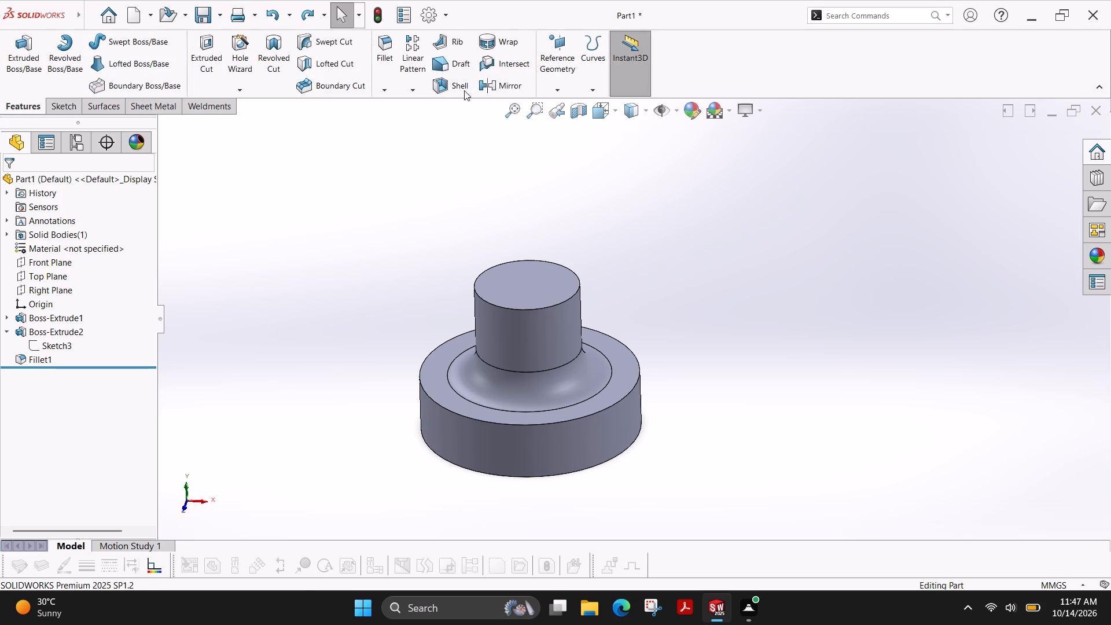
{"action": "left_click", "coordinate": [564, 84]}
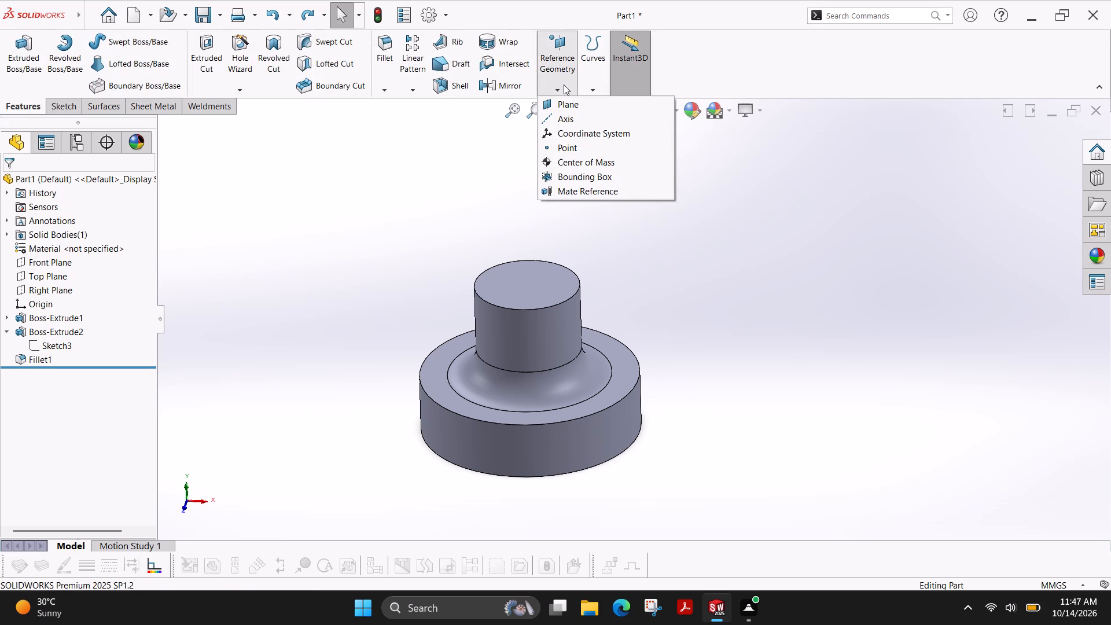
{"action": "left_click", "coordinate": [582, 108]}
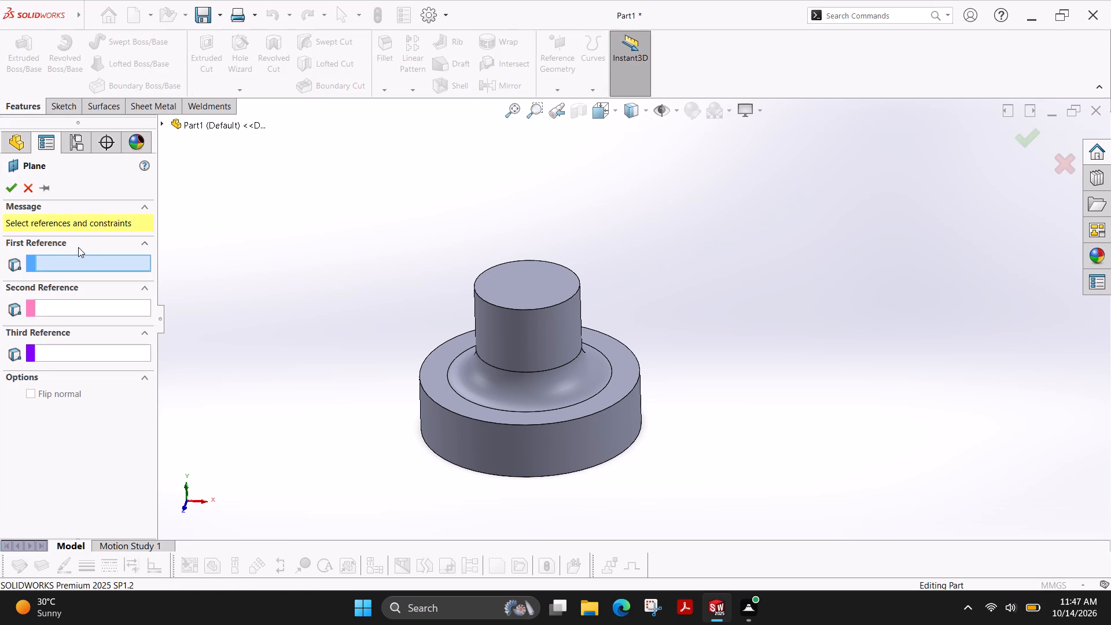
{"action": "left_click", "coordinate": [163, 123]}
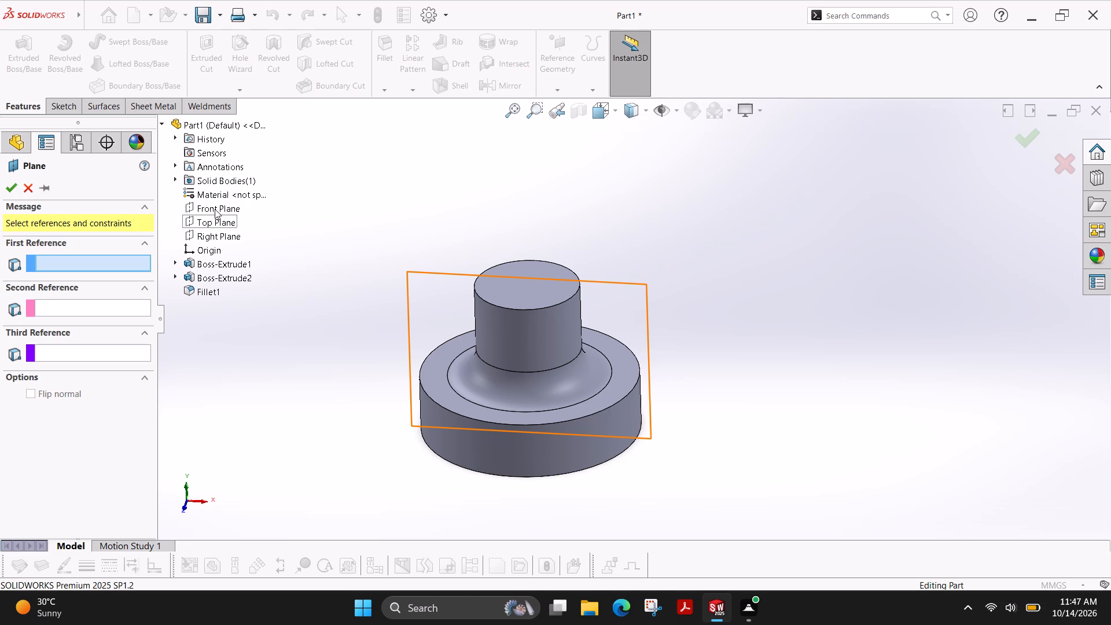
{"action": "left_click", "coordinate": [215, 209]}
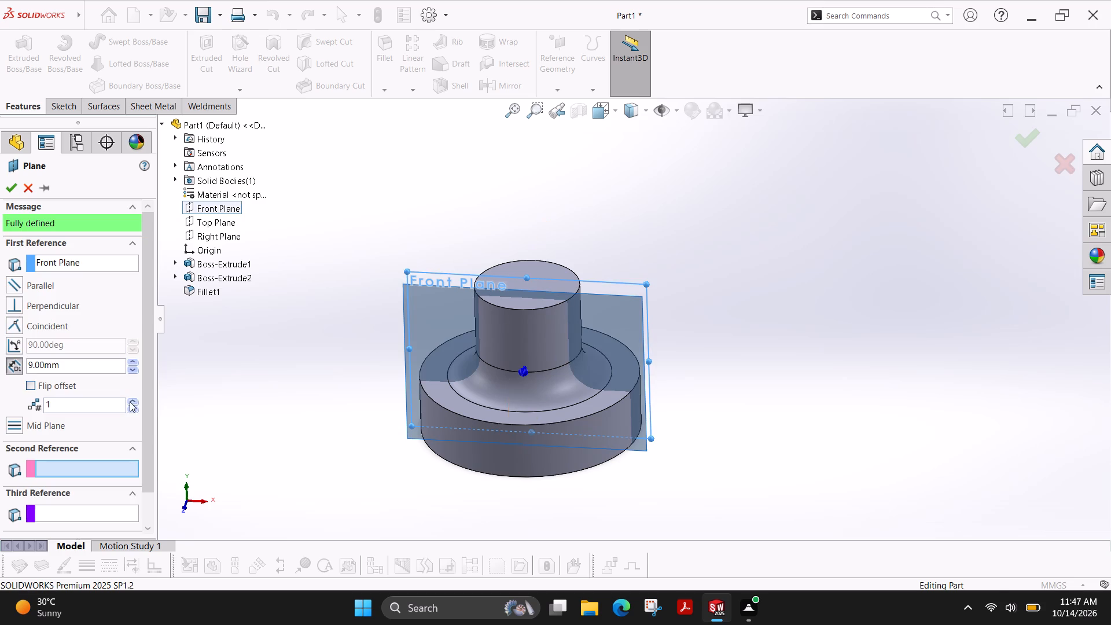
{"action": "left_click", "coordinate": [131, 371]}
{"action": "left_click", "coordinate": [131, 371]}
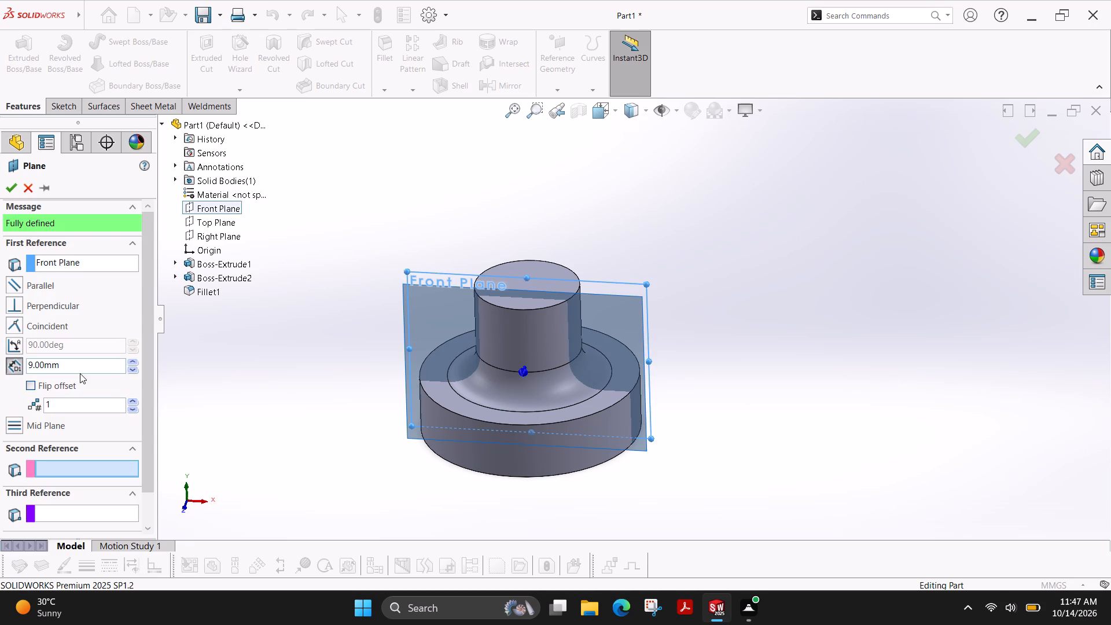
{"action": "double_click", "coordinate": [85, 366]}
{"action": "key", "text": "0"}
{"action": "key", "text": "Return"}
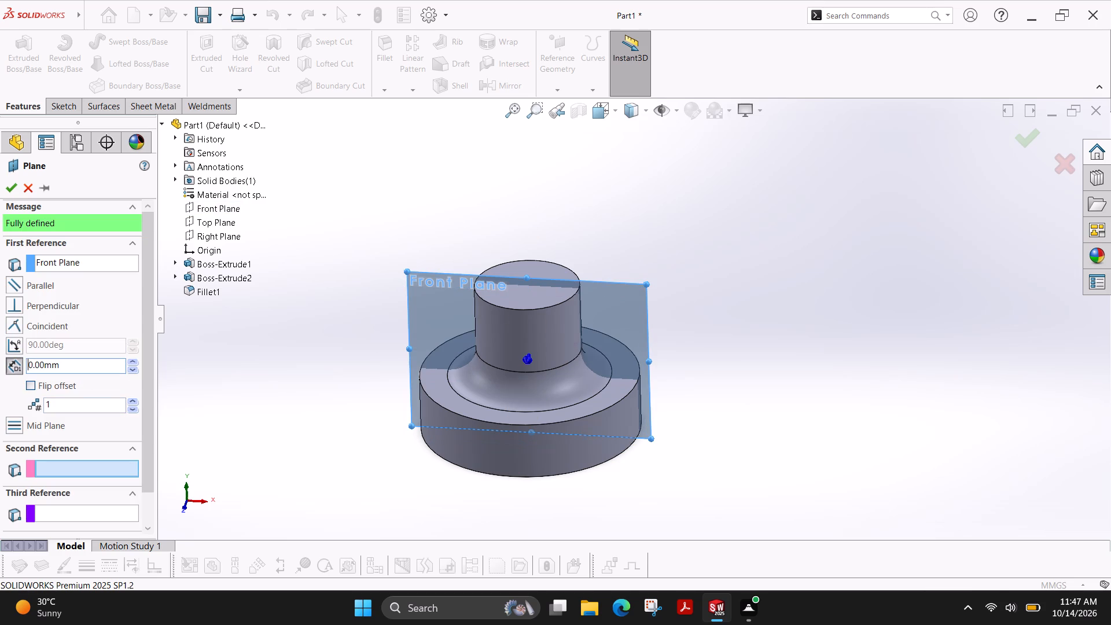
{"action": "left_click", "coordinate": [14, 188]}
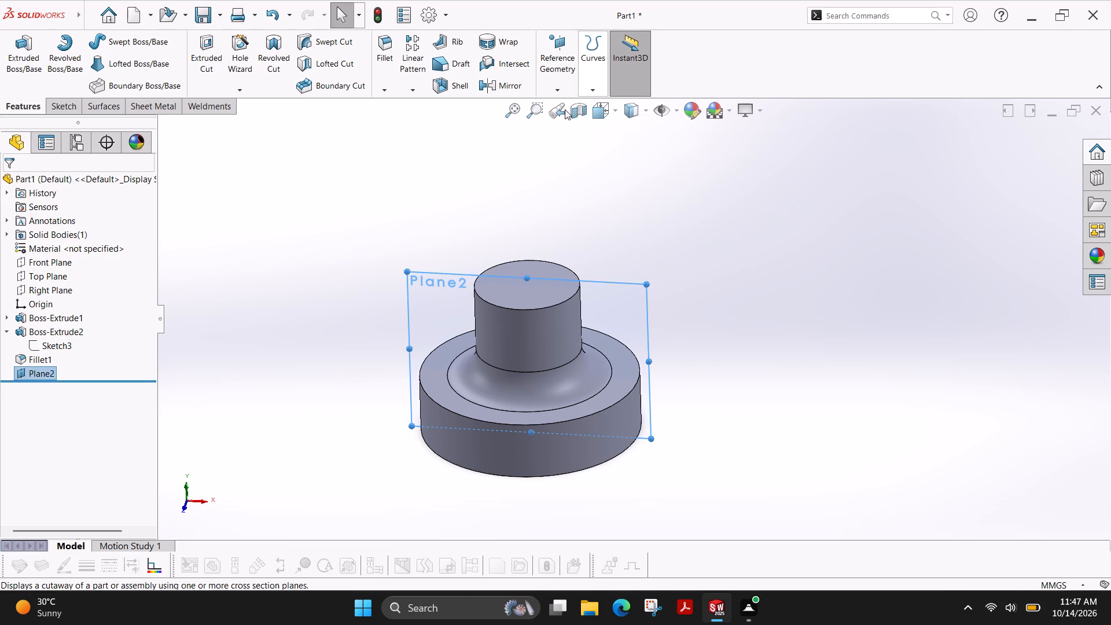
On the new plane, sketch a horizontal line about 58 mm long across the boss just above the fillet.
{"action": "left_click", "coordinate": [64, 100]}
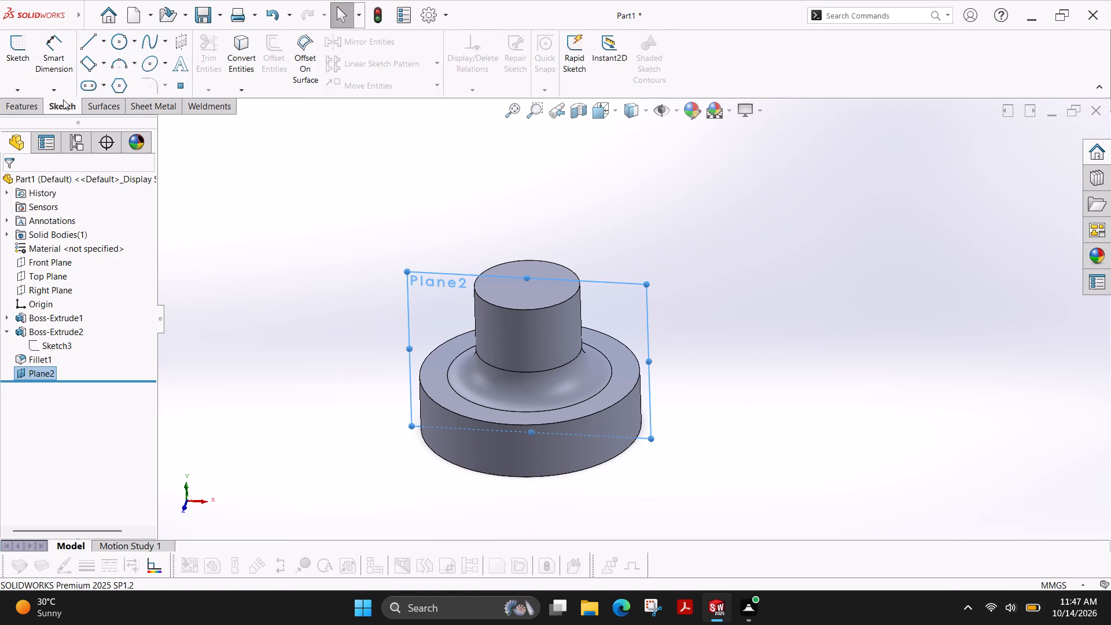
{"action": "left_click", "coordinate": [24, 53]}
{"action": "scroll", "coordinate": [848, 311], "scroll_direction": "down", "scroll_amount": 2}
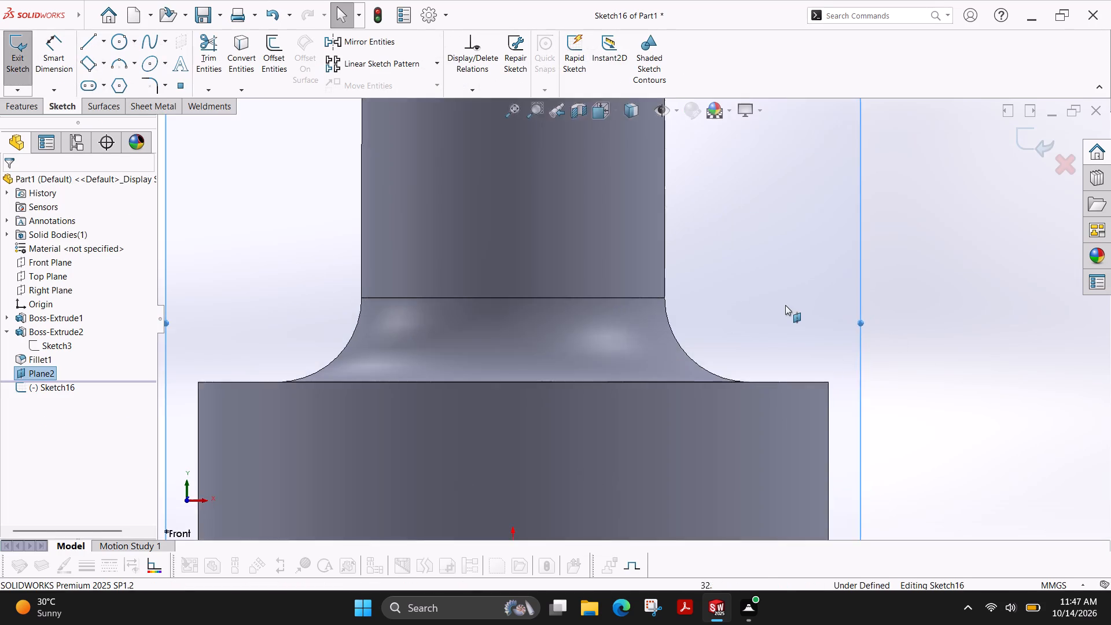
{"action": "scroll", "coordinate": [785, 305], "scroll_direction": "up", "scroll_amount": 2}
{"action": "left_click", "coordinate": [93, 44]}
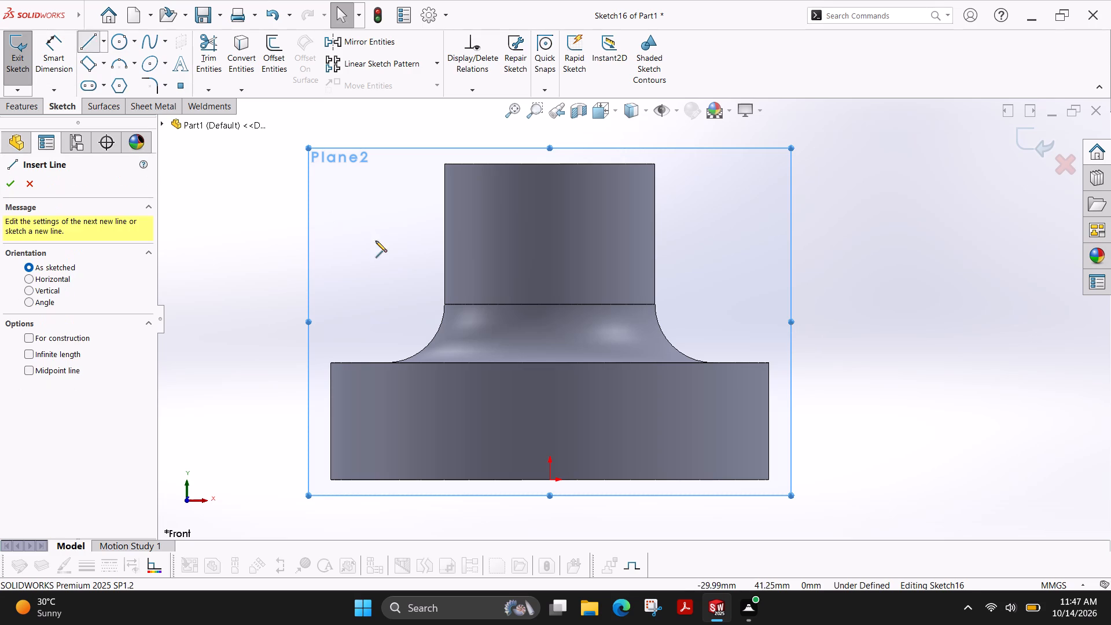
{"action": "left_click", "coordinate": [400, 296]}
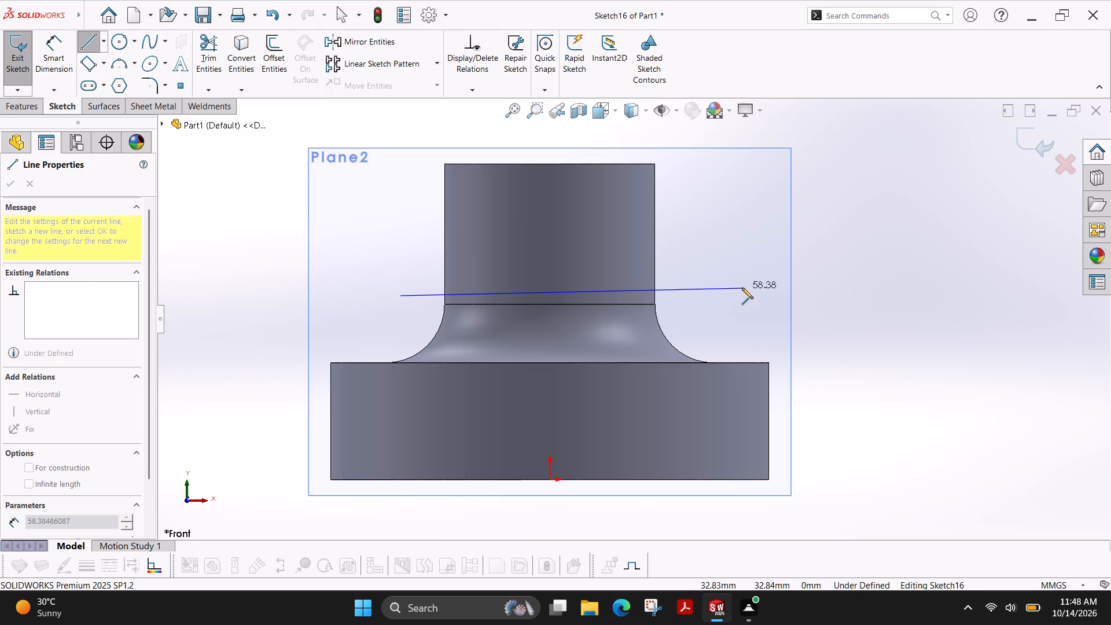
{"action": "left_click", "coordinate": [737, 296]}
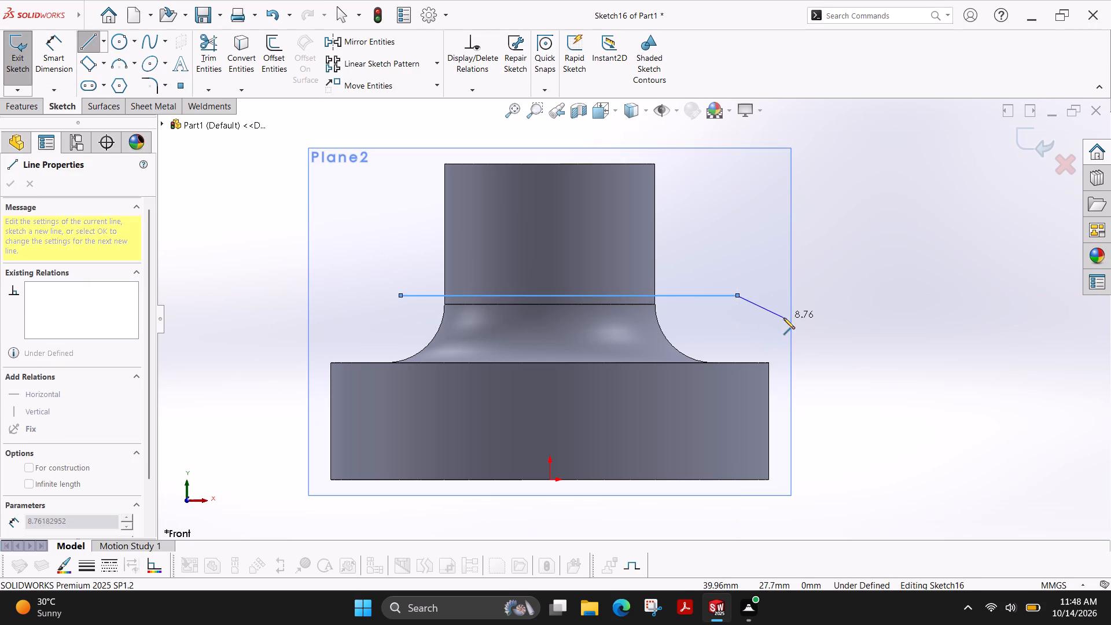
{"action": "key", "text": "Escape"}
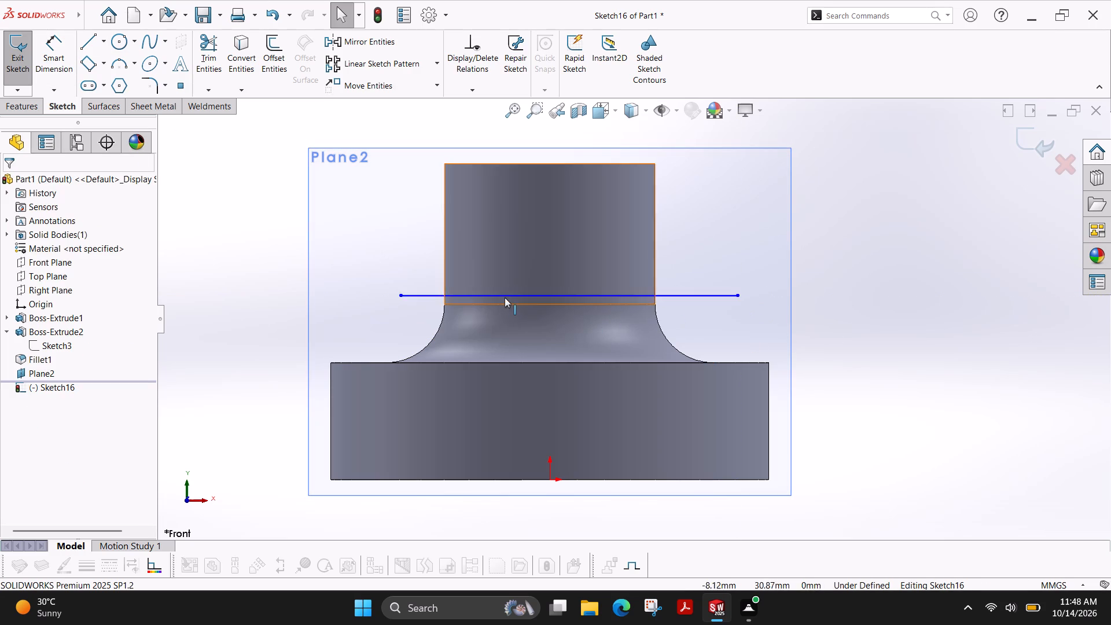
Dimension the horizontal line 9 mm above the disc's top edge.
{"action": "left_click", "coordinate": [58, 61]}
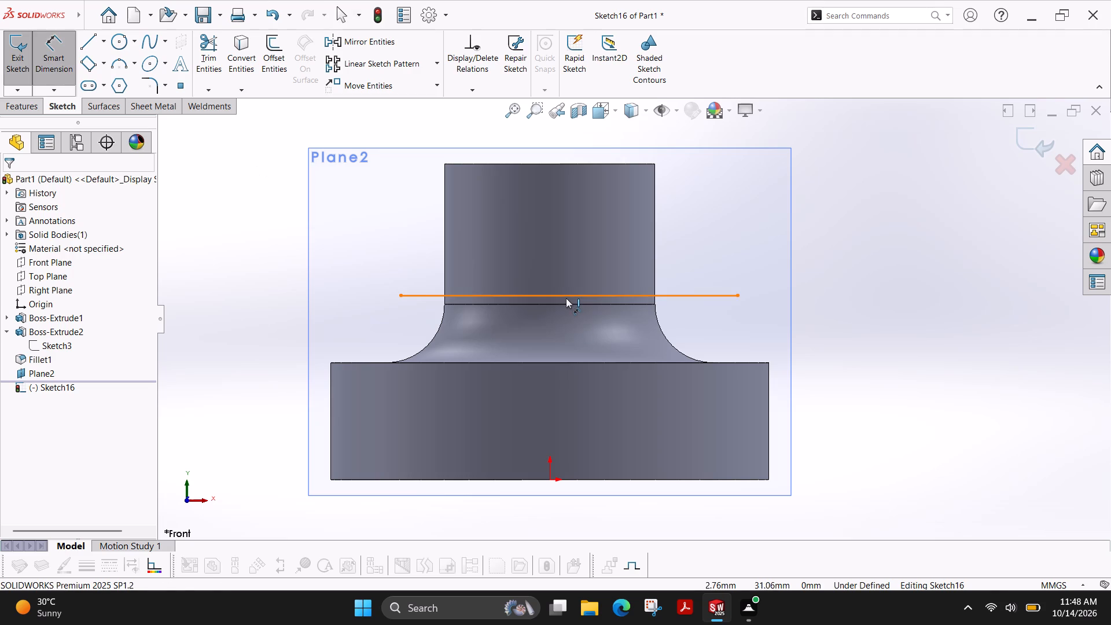
{"action": "left_click", "coordinate": [565, 298]}
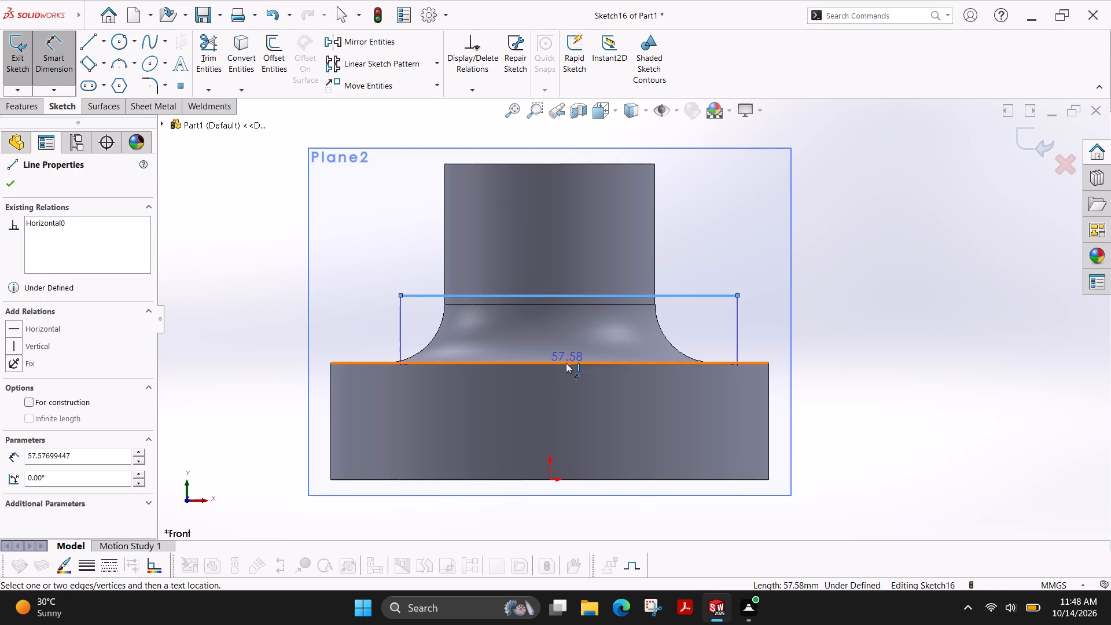
{"action": "left_click", "coordinate": [533, 363]}
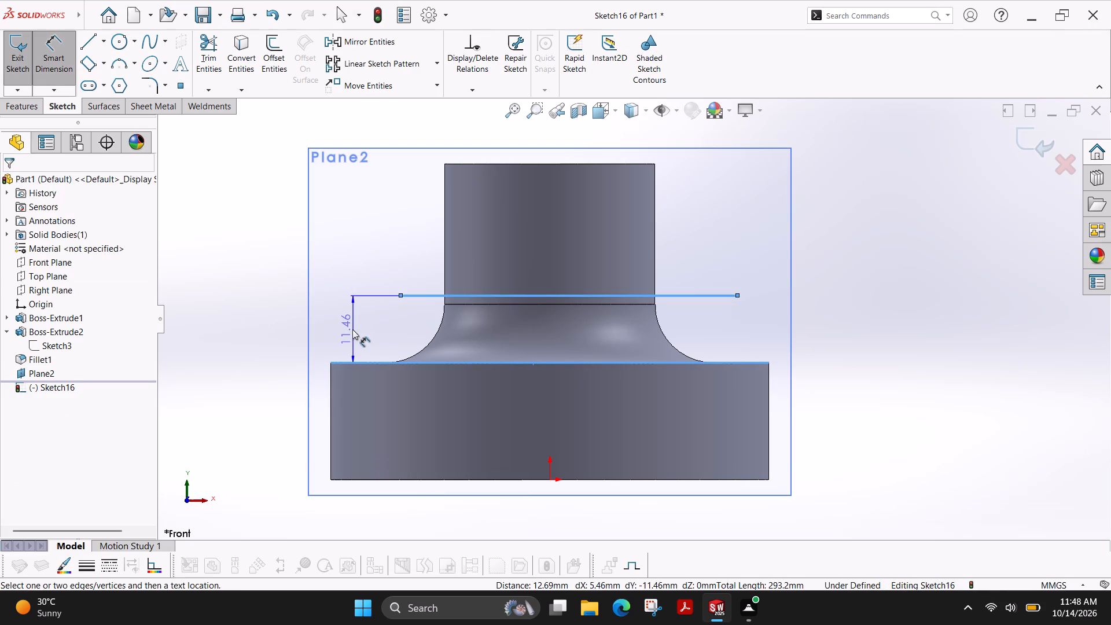
{"action": "left_click", "coordinate": [354, 329]}
{"action": "key", "text": "1"}
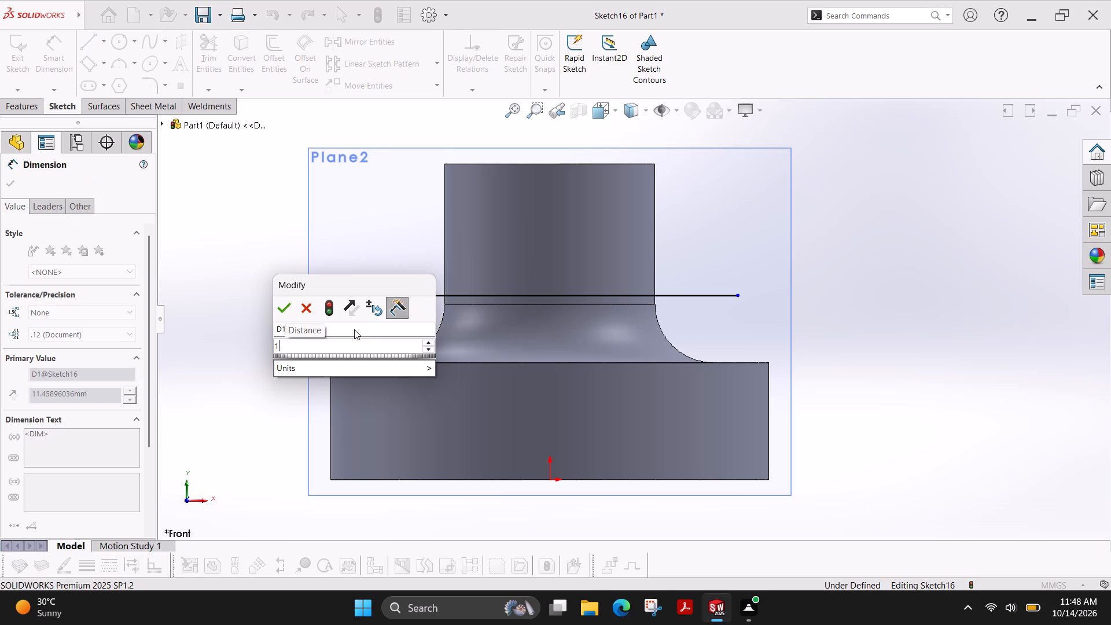
{"action": "key", "text": "BackSpace"}
{"action": "key", "text": "9"}
{"action": "key", "text": "Return"}
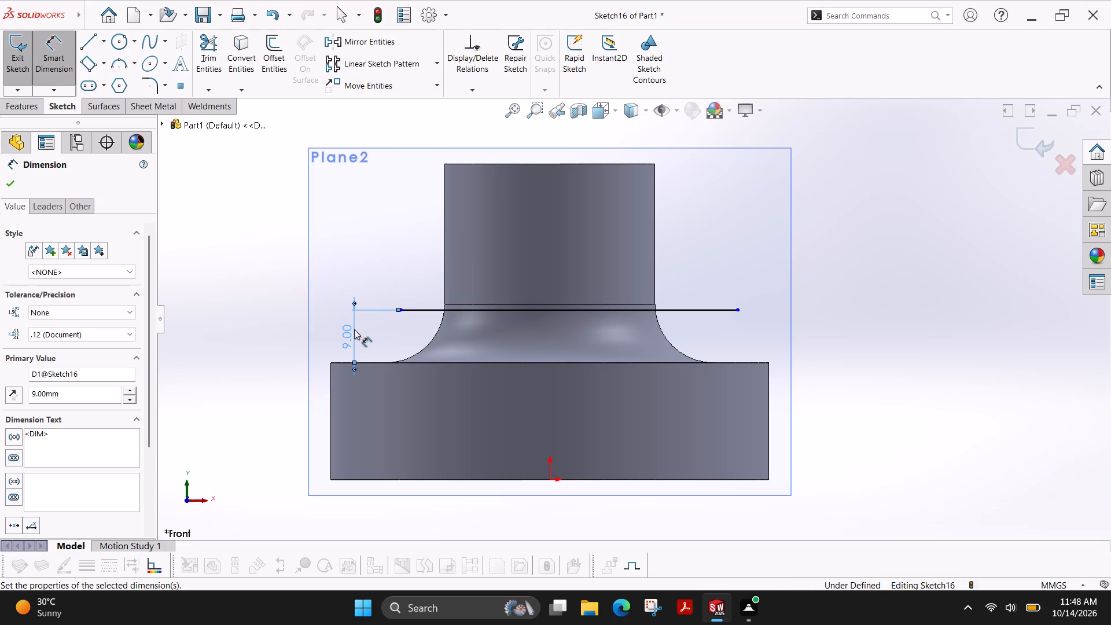
{"action": "left_click", "coordinate": [11, 182]}
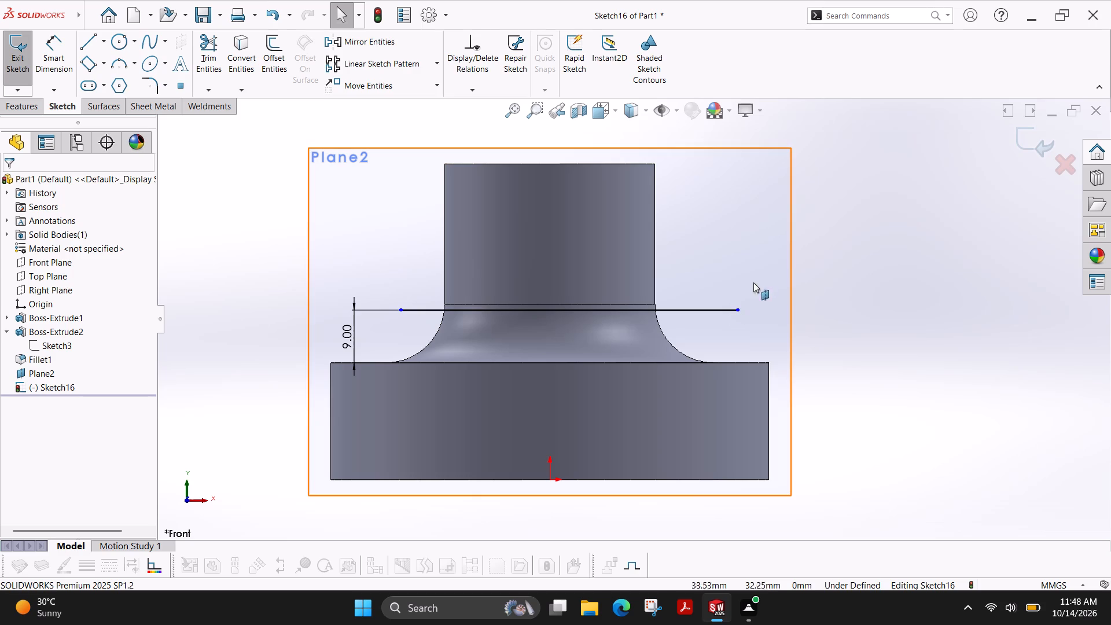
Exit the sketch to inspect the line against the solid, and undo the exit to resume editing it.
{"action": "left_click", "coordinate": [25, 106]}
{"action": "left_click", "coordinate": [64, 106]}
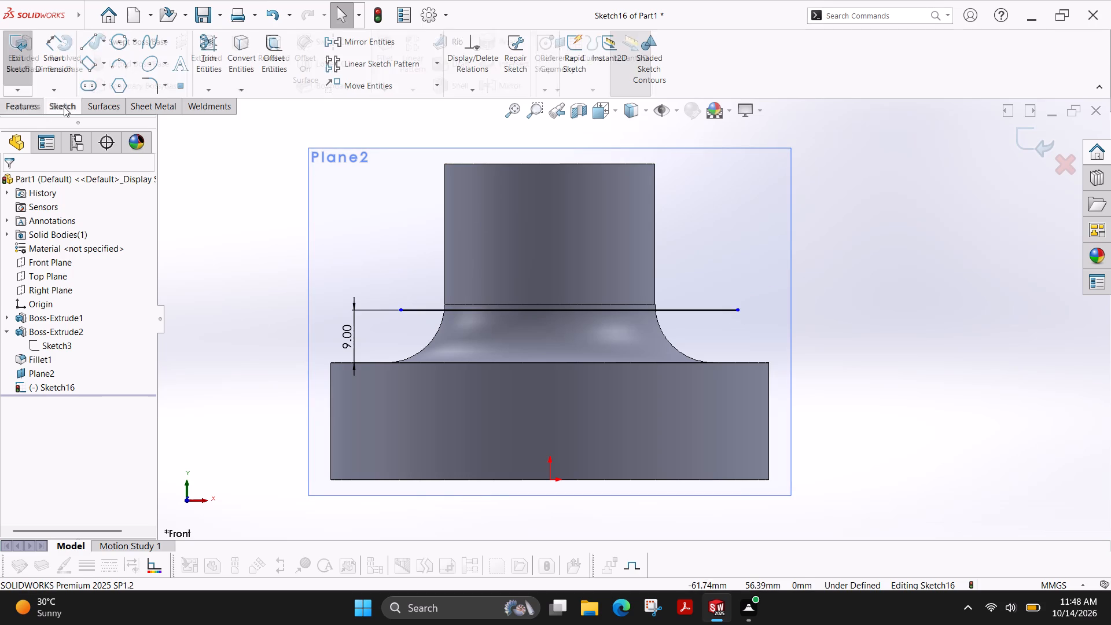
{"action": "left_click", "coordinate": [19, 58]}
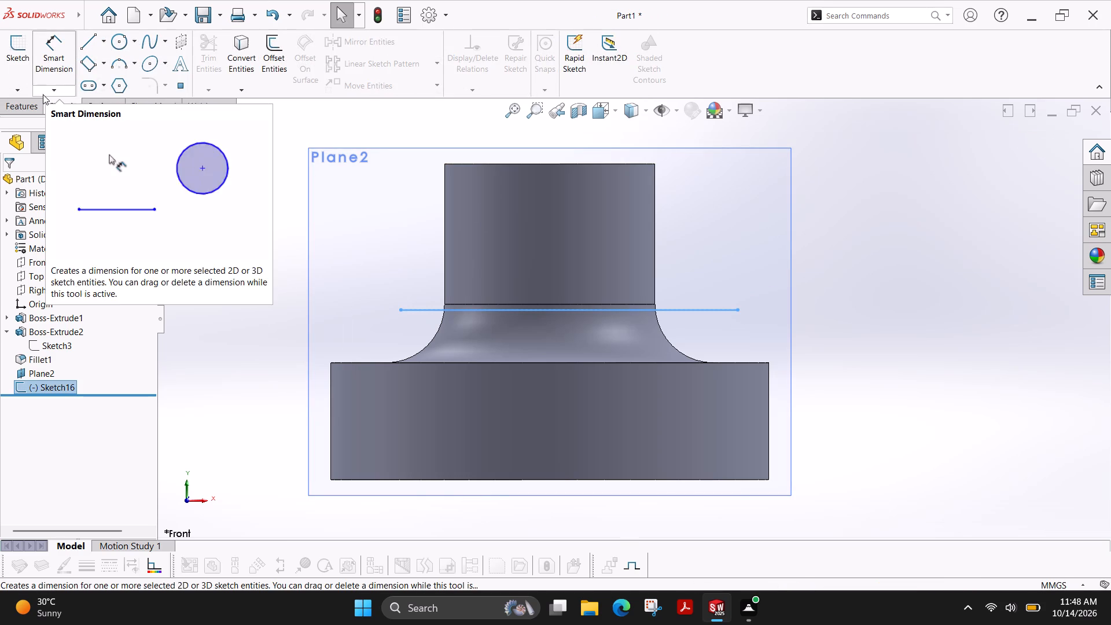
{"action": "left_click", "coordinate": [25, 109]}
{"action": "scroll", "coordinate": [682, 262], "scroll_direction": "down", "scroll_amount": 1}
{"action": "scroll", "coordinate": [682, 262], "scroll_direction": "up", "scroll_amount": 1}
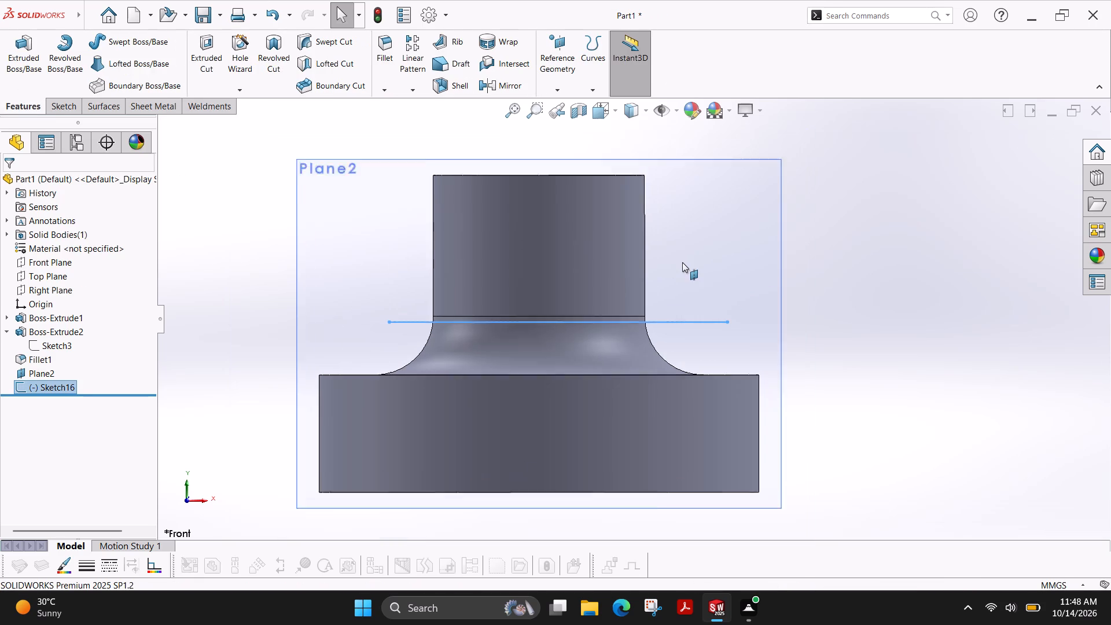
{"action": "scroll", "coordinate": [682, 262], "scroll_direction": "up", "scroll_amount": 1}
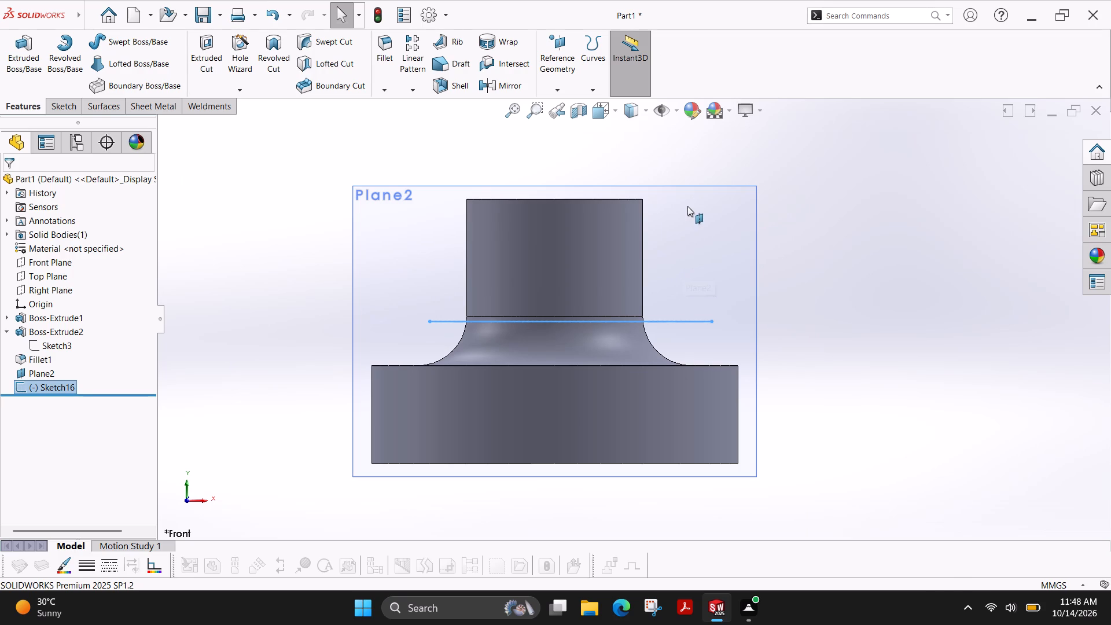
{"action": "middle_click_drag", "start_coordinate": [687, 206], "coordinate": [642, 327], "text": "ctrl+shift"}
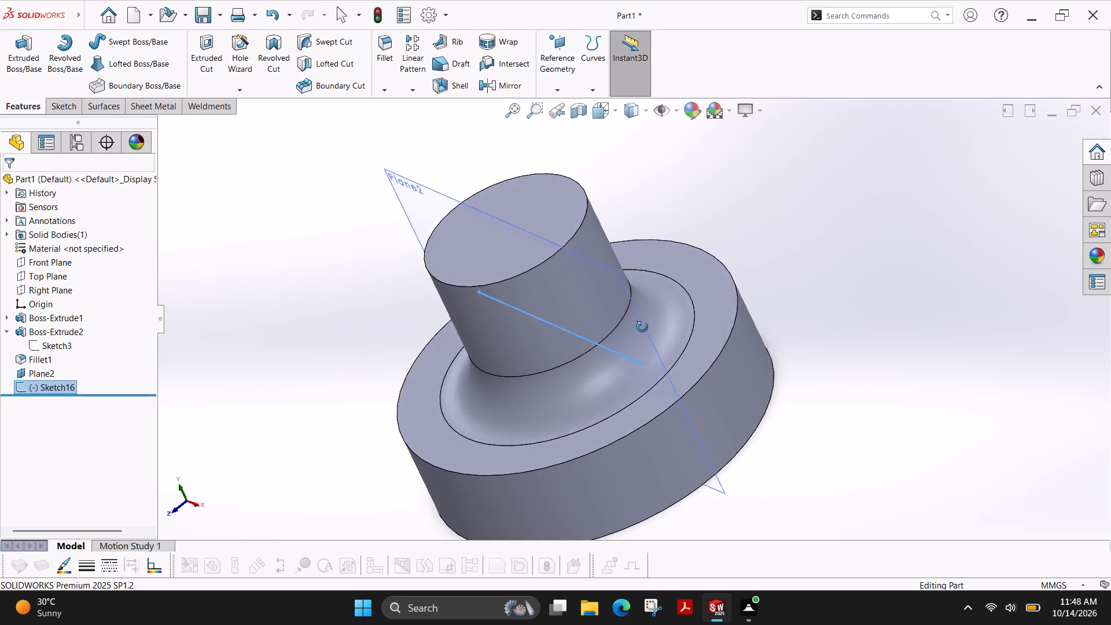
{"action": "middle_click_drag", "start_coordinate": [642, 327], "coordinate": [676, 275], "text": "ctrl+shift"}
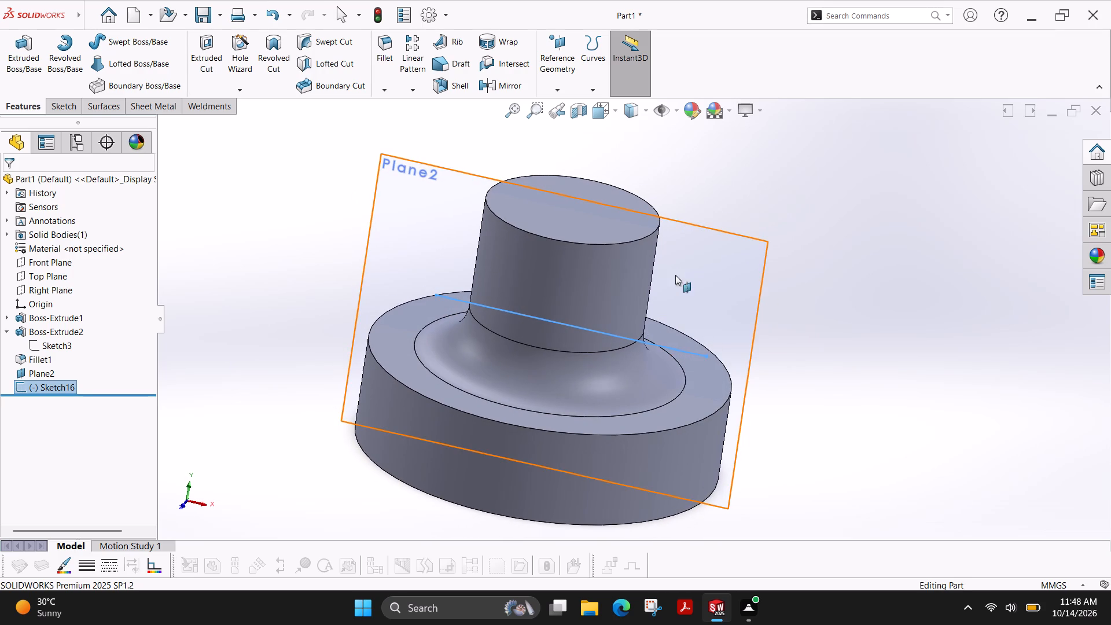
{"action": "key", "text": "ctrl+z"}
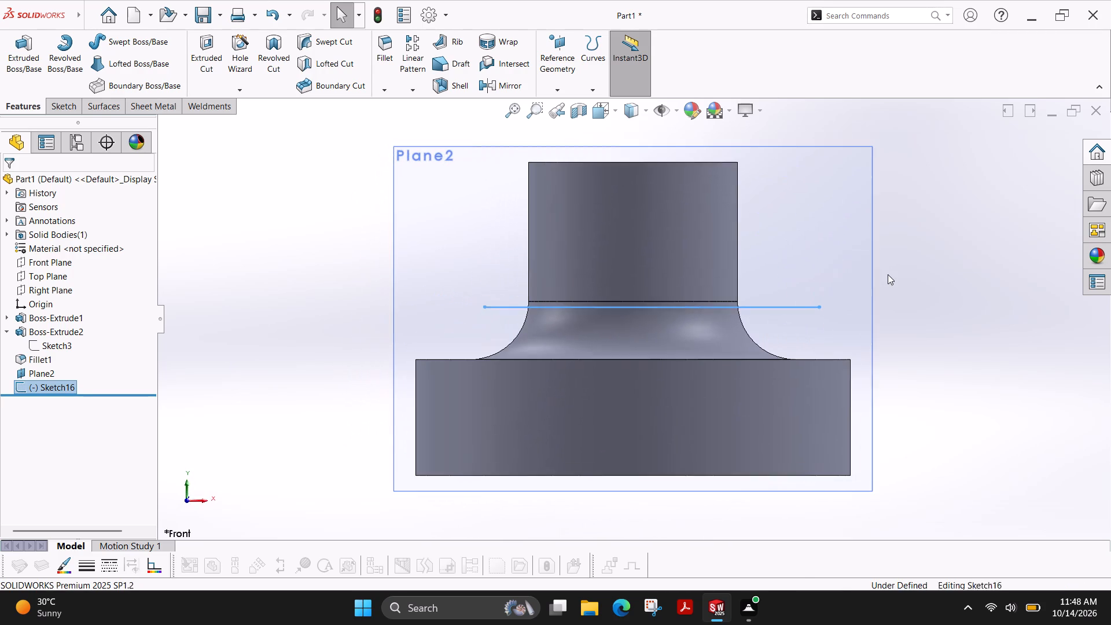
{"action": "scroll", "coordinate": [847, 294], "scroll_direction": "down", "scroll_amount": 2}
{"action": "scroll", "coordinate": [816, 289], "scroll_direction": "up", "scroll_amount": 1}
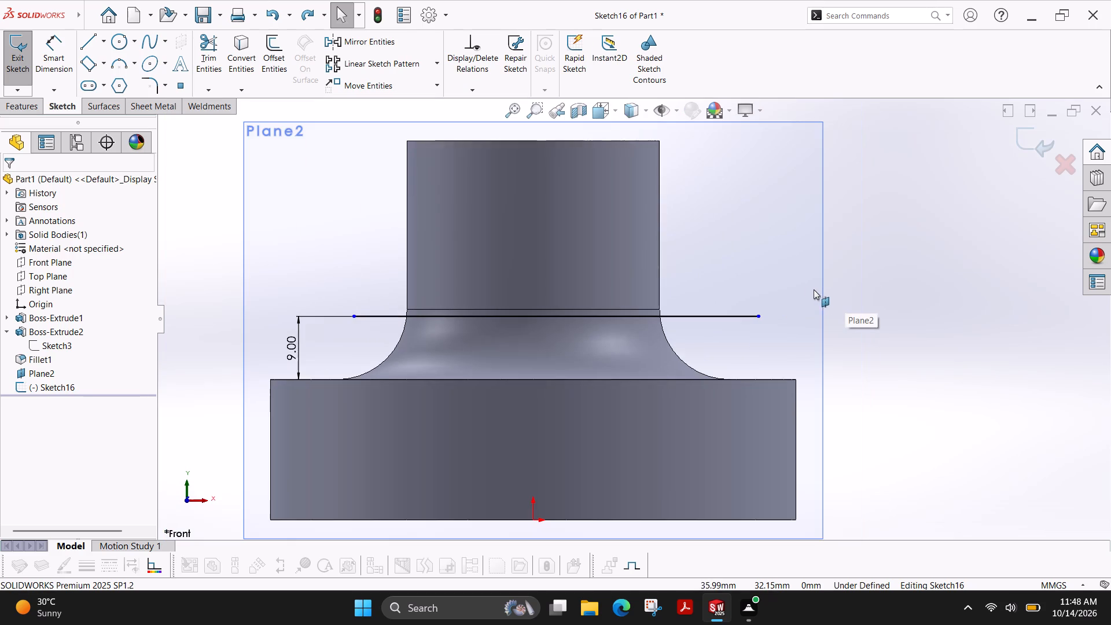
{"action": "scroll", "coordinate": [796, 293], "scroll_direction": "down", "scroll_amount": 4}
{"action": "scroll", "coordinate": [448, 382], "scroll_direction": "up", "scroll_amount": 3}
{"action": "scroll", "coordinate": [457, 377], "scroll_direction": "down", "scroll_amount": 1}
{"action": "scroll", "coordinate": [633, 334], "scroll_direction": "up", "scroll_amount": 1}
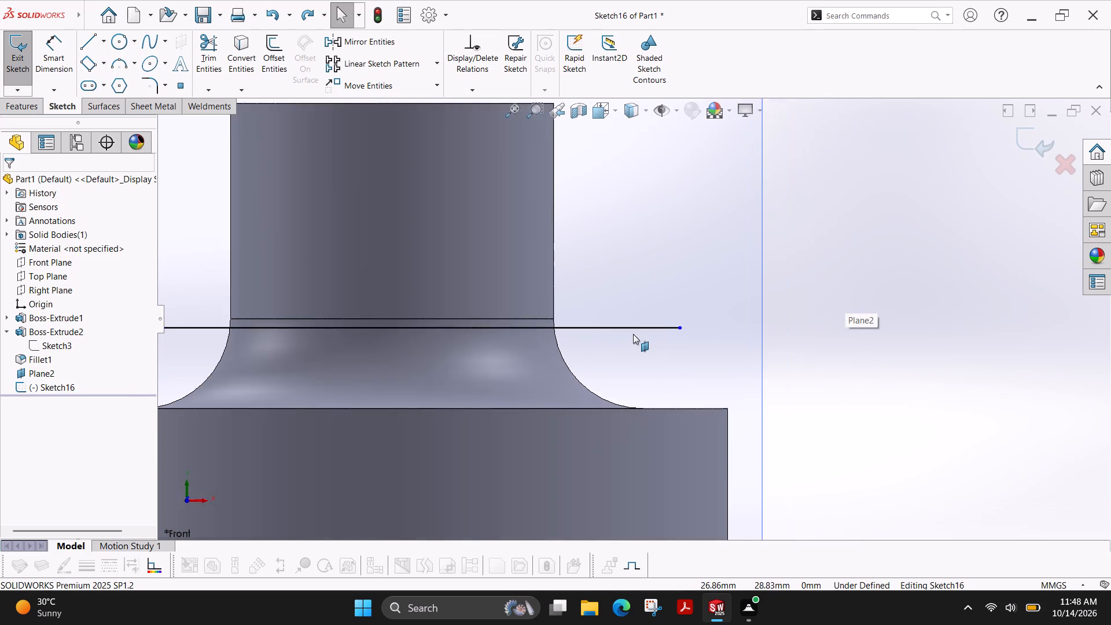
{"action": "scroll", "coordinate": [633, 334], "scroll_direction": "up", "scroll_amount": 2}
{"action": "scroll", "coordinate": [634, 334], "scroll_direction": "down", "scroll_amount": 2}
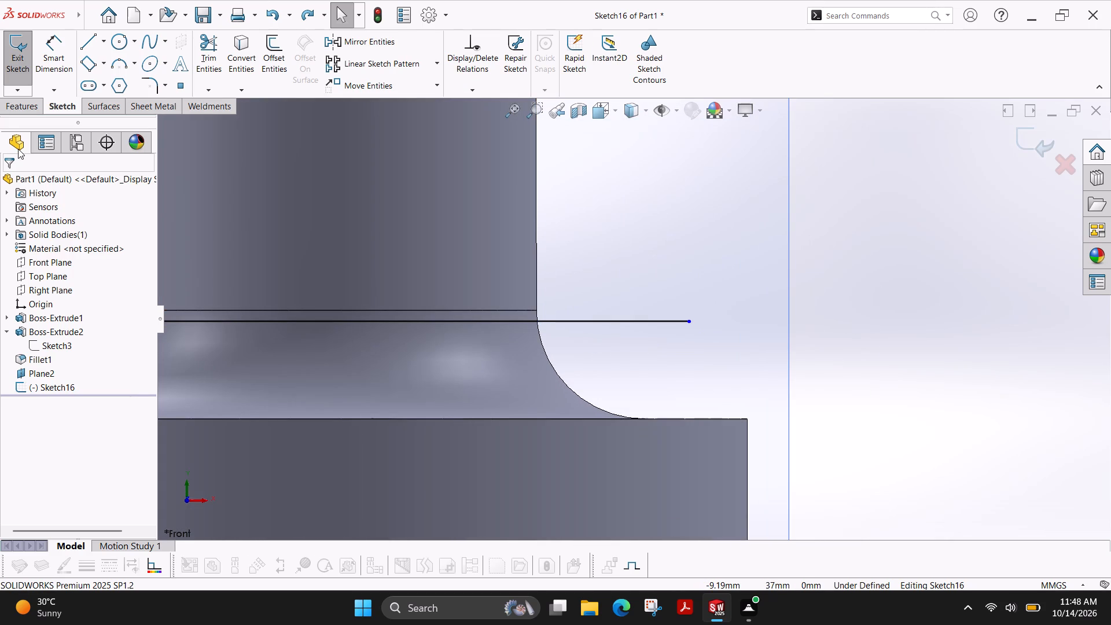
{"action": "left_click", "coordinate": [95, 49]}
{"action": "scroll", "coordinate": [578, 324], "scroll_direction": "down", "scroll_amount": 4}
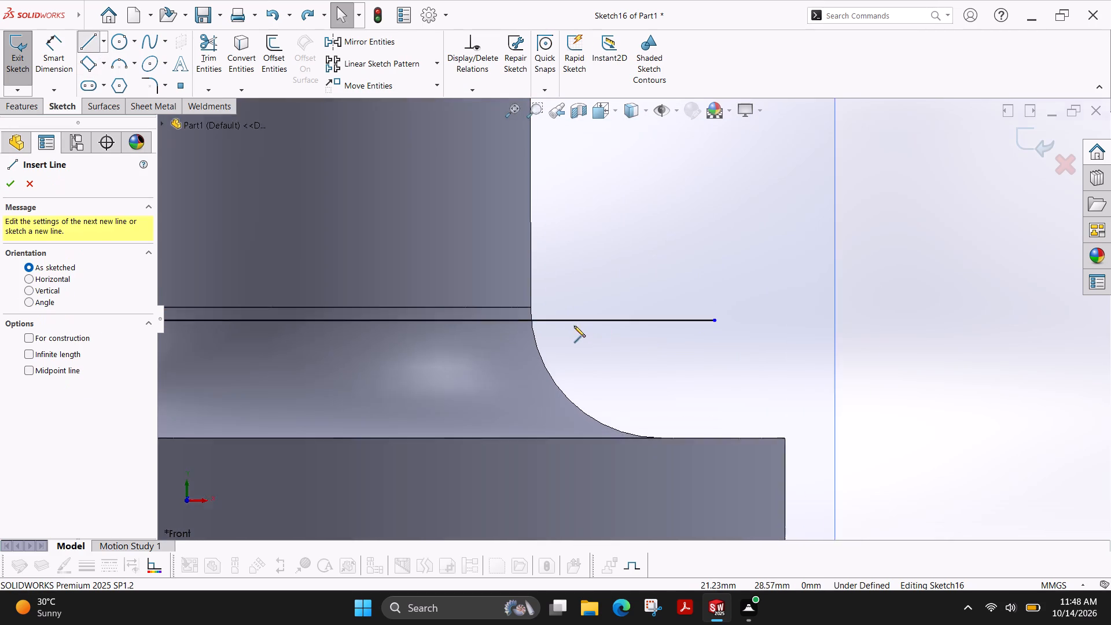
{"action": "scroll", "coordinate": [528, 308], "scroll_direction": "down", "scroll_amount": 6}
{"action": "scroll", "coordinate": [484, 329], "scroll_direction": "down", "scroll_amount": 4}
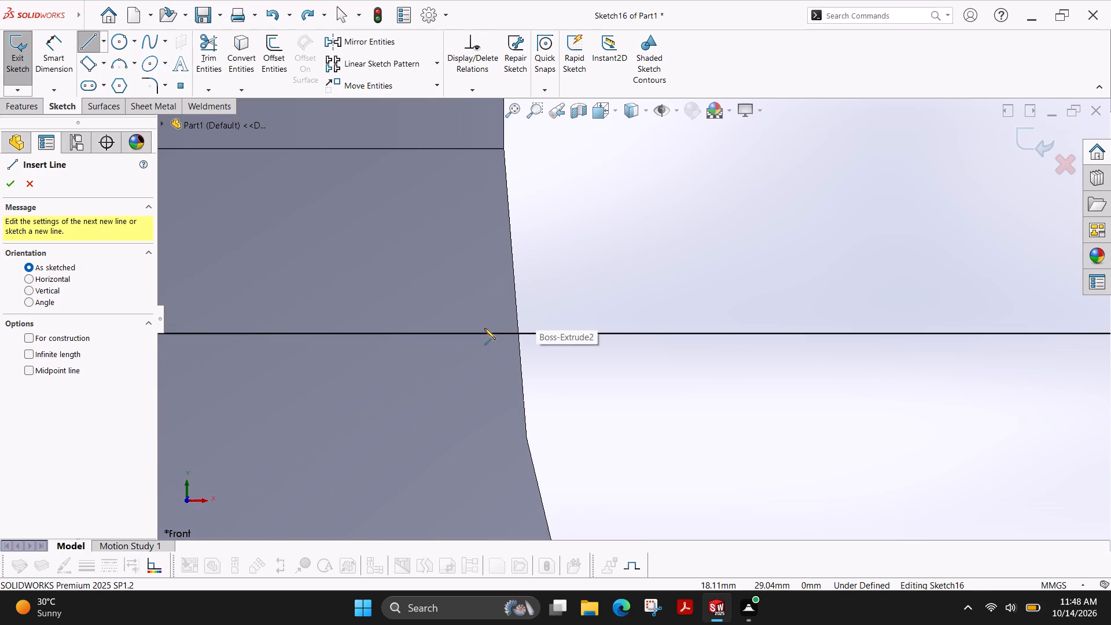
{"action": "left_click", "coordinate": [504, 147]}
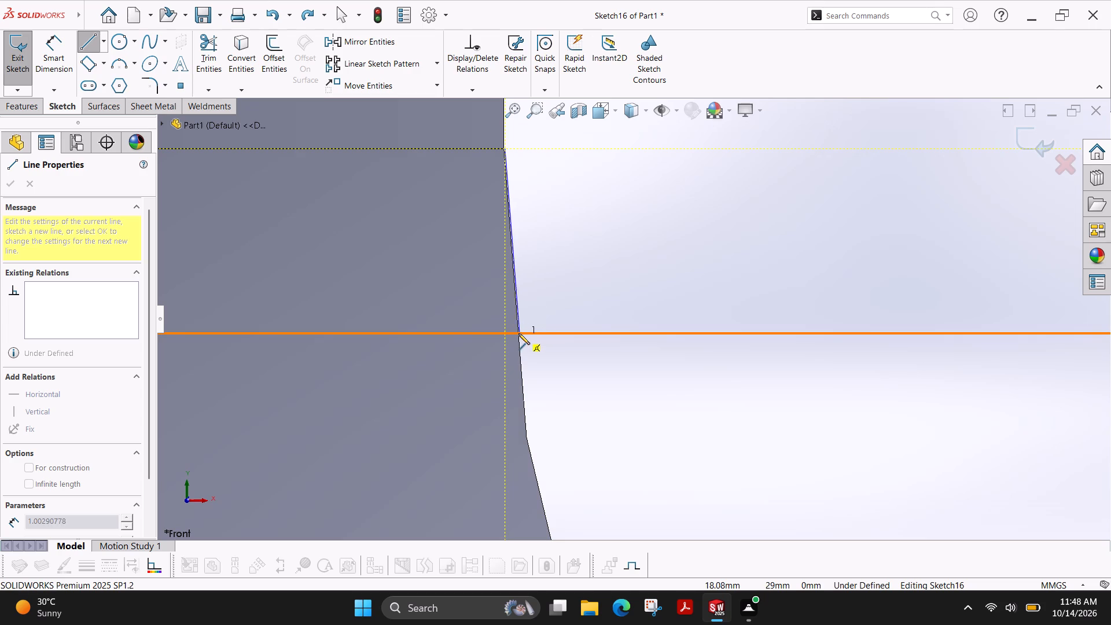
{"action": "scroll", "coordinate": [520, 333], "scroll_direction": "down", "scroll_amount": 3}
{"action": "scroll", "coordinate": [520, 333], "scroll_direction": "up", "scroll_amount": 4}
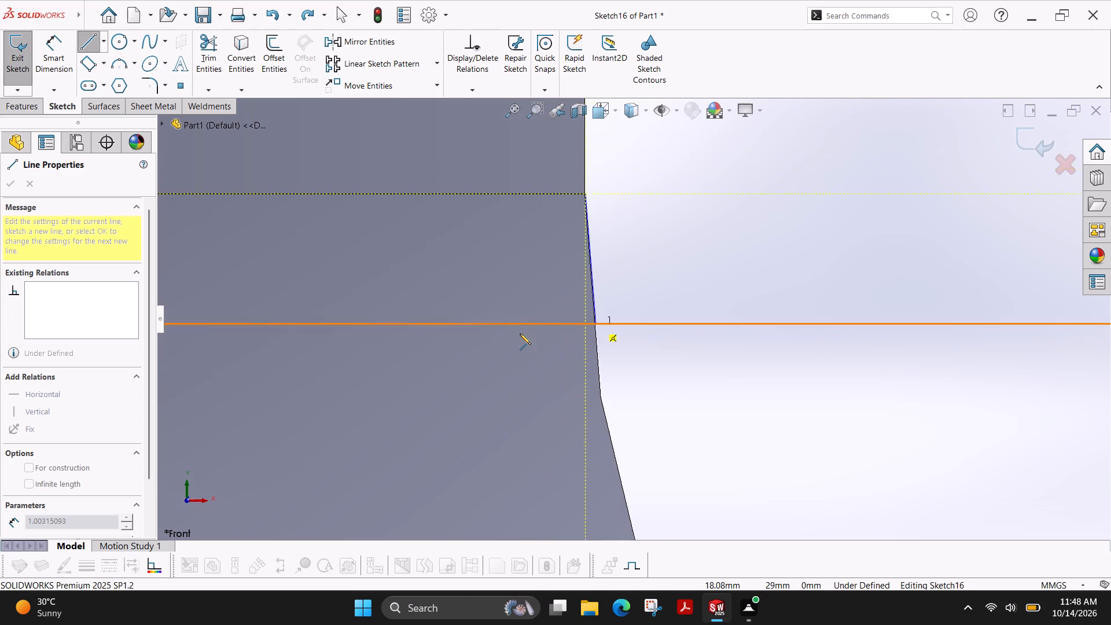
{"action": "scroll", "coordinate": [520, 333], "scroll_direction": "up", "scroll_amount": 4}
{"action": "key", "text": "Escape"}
Move the horizontal line's right endpoint inward until it is coincident with the fillet's curved silhouette edge.
{"action": "scroll", "coordinate": [520, 333], "scroll_direction": "up", "scroll_amount": 7}
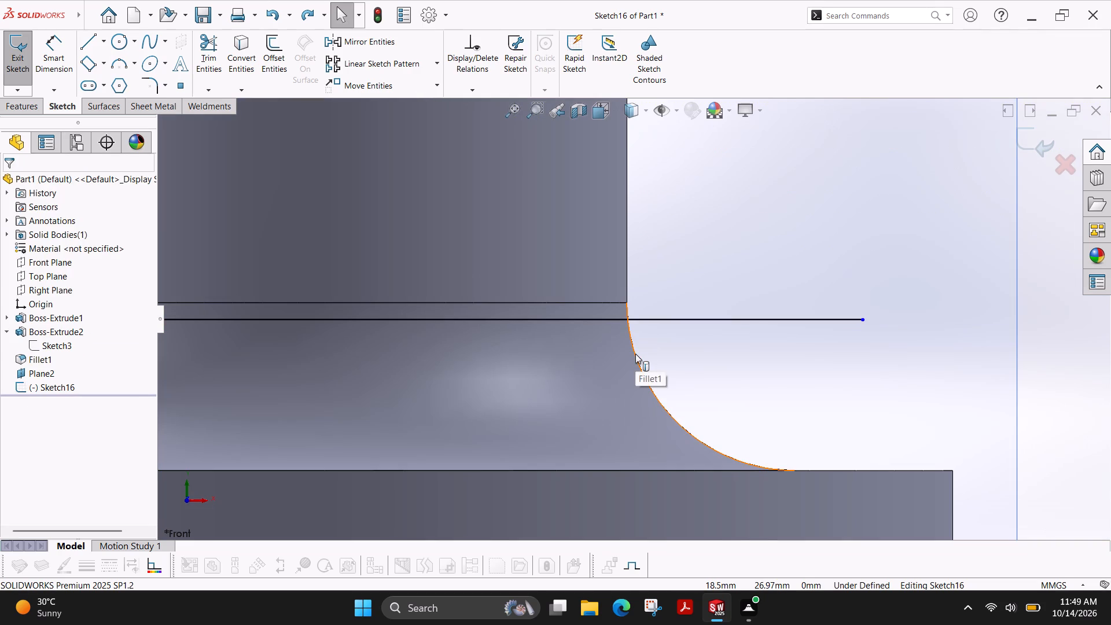
{"action": "scroll", "coordinate": [370, 313], "scroll_direction": "down", "scroll_amount": 3}
{"action": "scroll", "coordinate": [372, 314], "scroll_direction": "up", "scroll_amount": 3}
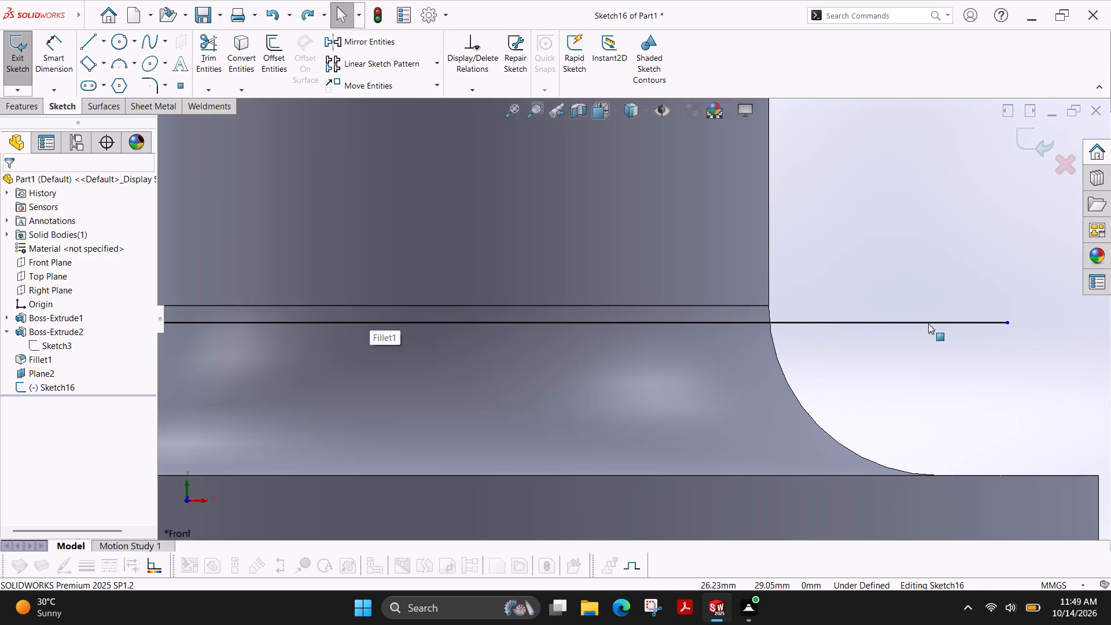
{"action": "scroll", "coordinate": [929, 323], "scroll_direction": "down", "scroll_amount": 3}
{"action": "left_click_drag", "start_coordinate": [1011, 321], "coordinate": [978, 325]}
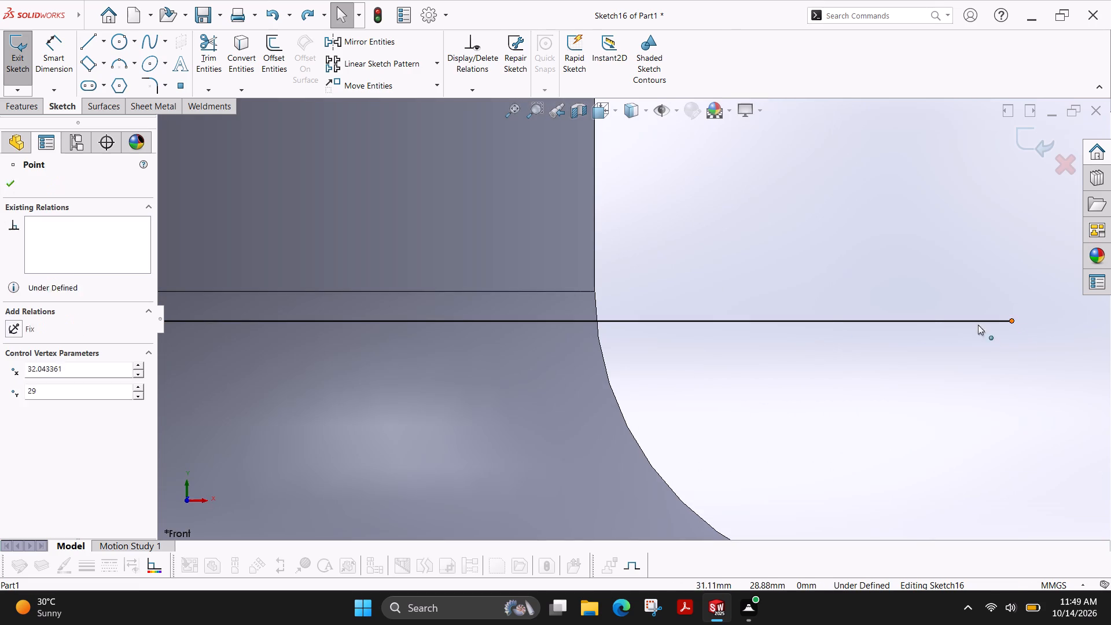
{"action": "left_click_drag", "start_coordinate": [978, 325], "coordinate": [596, 323]}
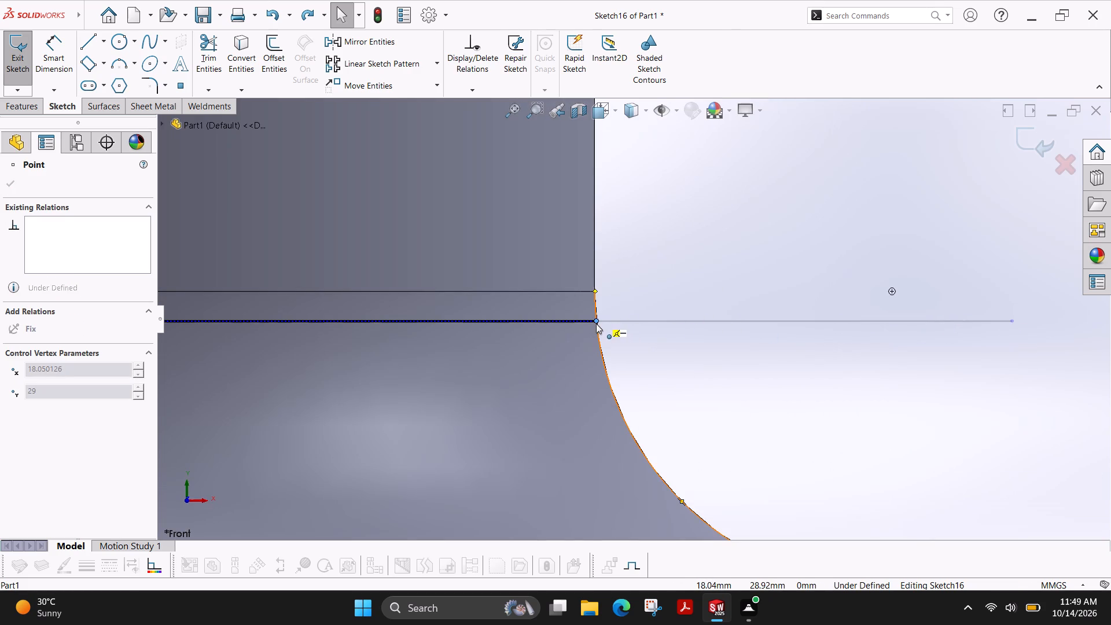
{"action": "left_click_drag", "start_coordinate": [596, 323], "coordinate": [597, 323]}
{"action": "scroll", "coordinate": [468, 362], "scroll_direction": "down", "scroll_amount": 2}
{"action": "scroll", "coordinate": [468, 362], "scroll_direction": "up", "scroll_amount": 6}
{"action": "scroll", "coordinate": [283, 324], "scroll_direction": "up", "scroll_amount": 3}
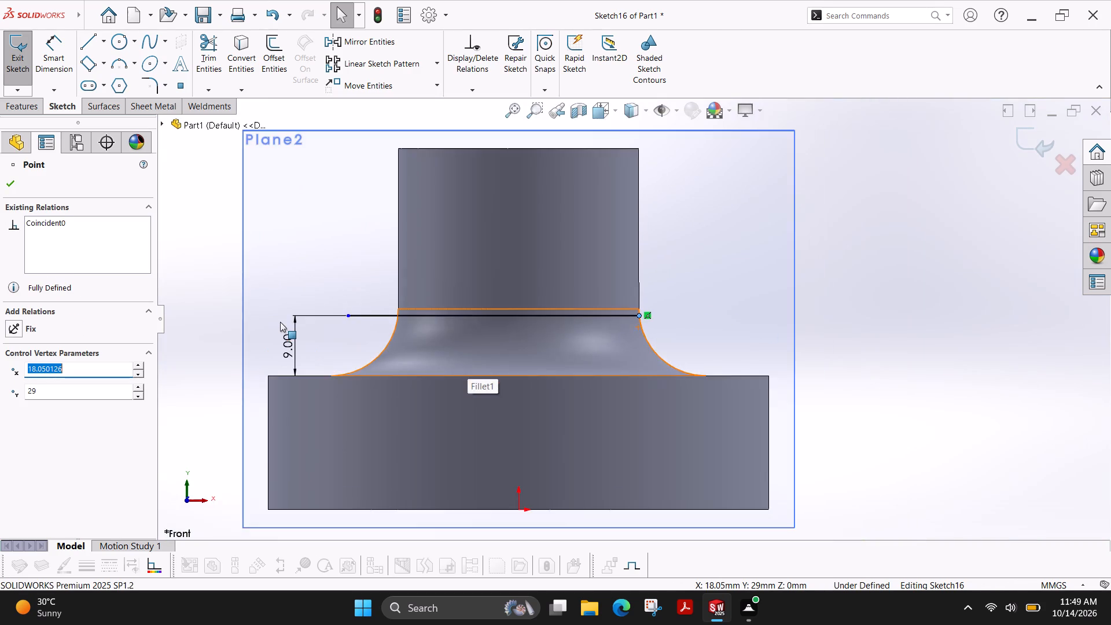
Move the line's left endpoint onto the fillet's opposite silhouette edge, leaving the line about 36 mm long, and exit the sketch.
{"action": "scroll", "coordinate": [286, 322], "scroll_direction": "down", "scroll_amount": 3}
{"action": "scroll", "coordinate": [629, 321], "scroll_direction": "down", "scroll_amount": 2}
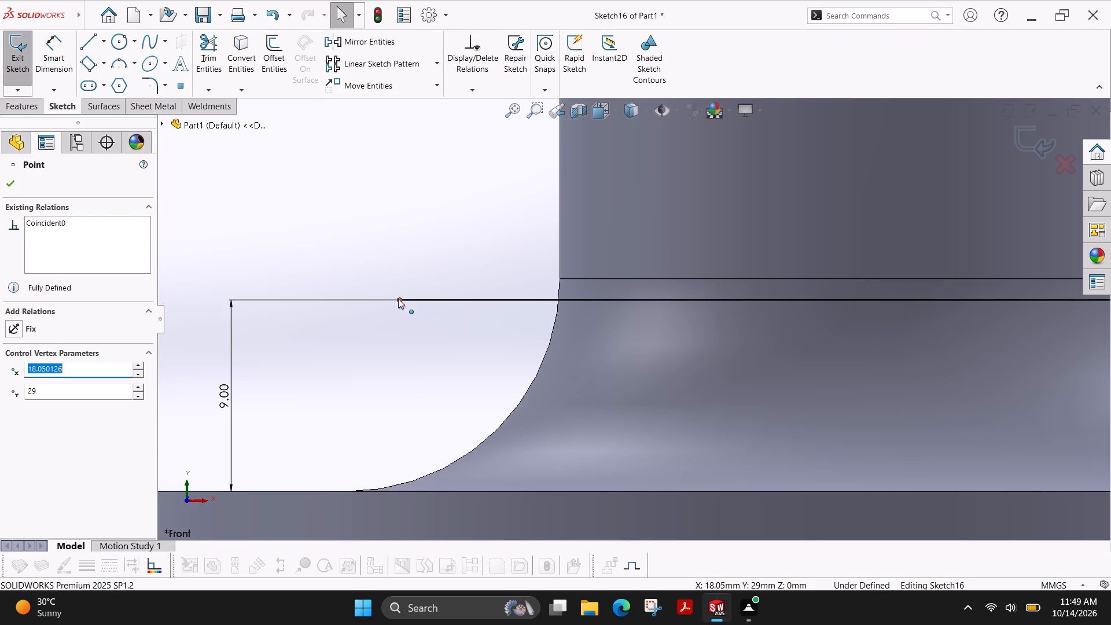
{"action": "left_click_drag", "start_coordinate": [398, 299], "coordinate": [559, 304]}
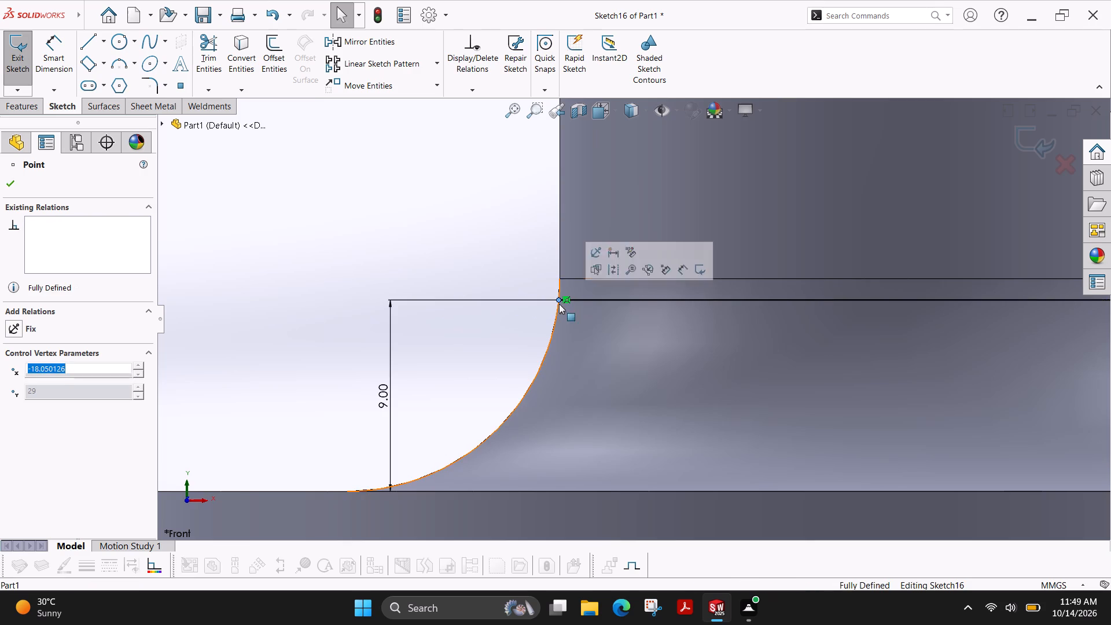
{"action": "scroll", "coordinate": [756, 352], "scroll_direction": "down", "scroll_amount": 3}
{"action": "scroll", "coordinate": [752, 354], "scroll_direction": "up", "scroll_amount": 6}
{"action": "scroll", "coordinate": [1079, 315], "scroll_direction": "up", "scroll_amount": 2}
{"action": "scroll", "coordinate": [838, 309], "scroll_direction": "up", "scroll_amount": 1}
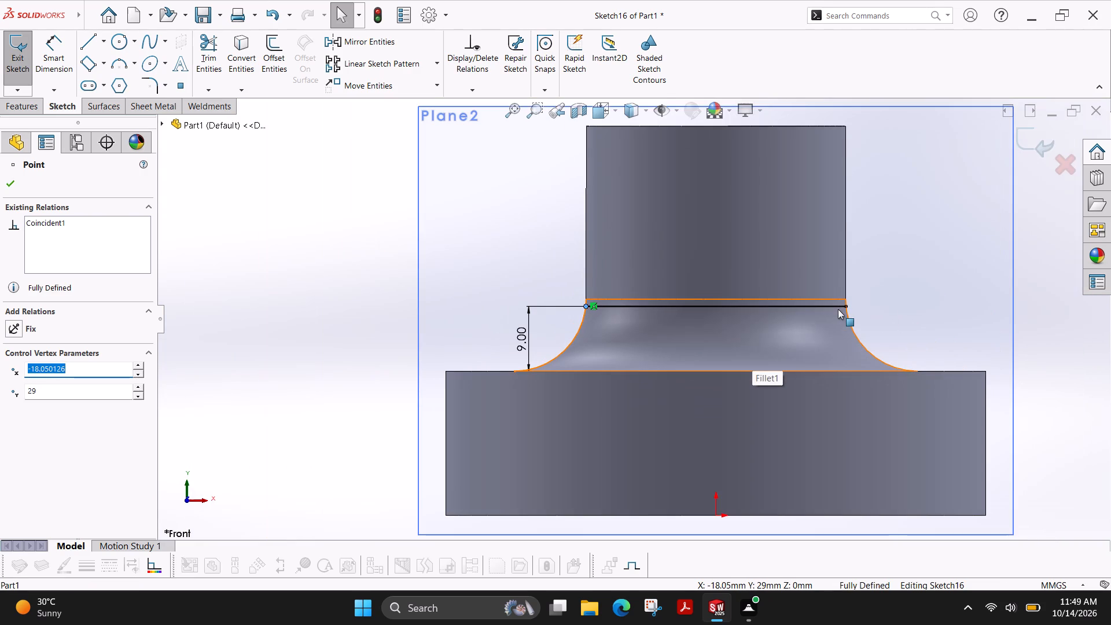
{"action": "key", "text": "Escape"}
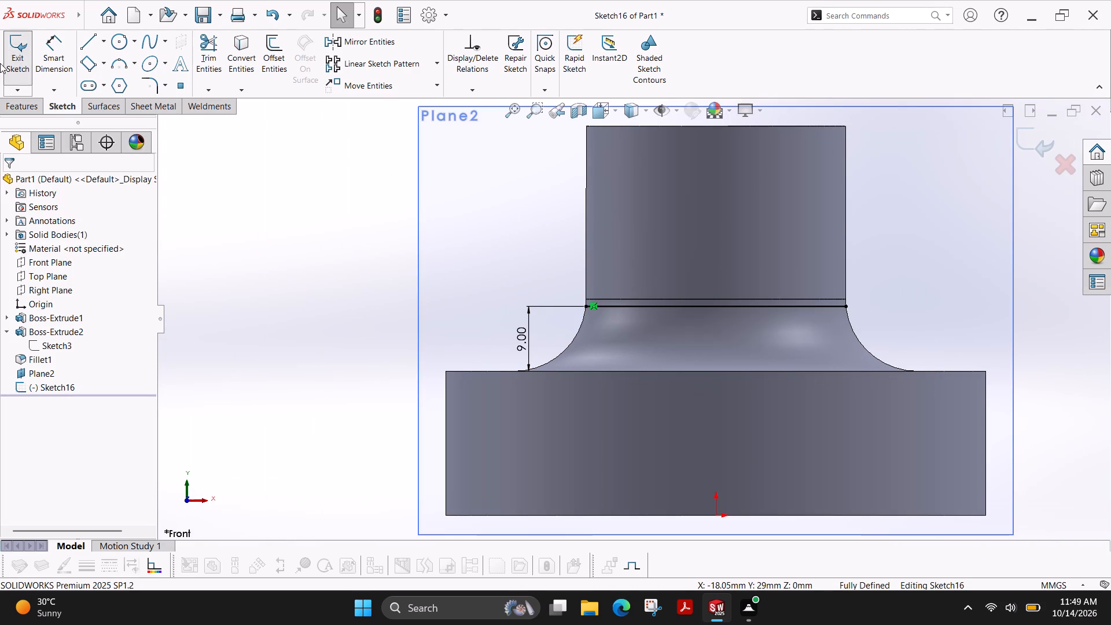
{"action": "left_click", "coordinate": [19, 54]}
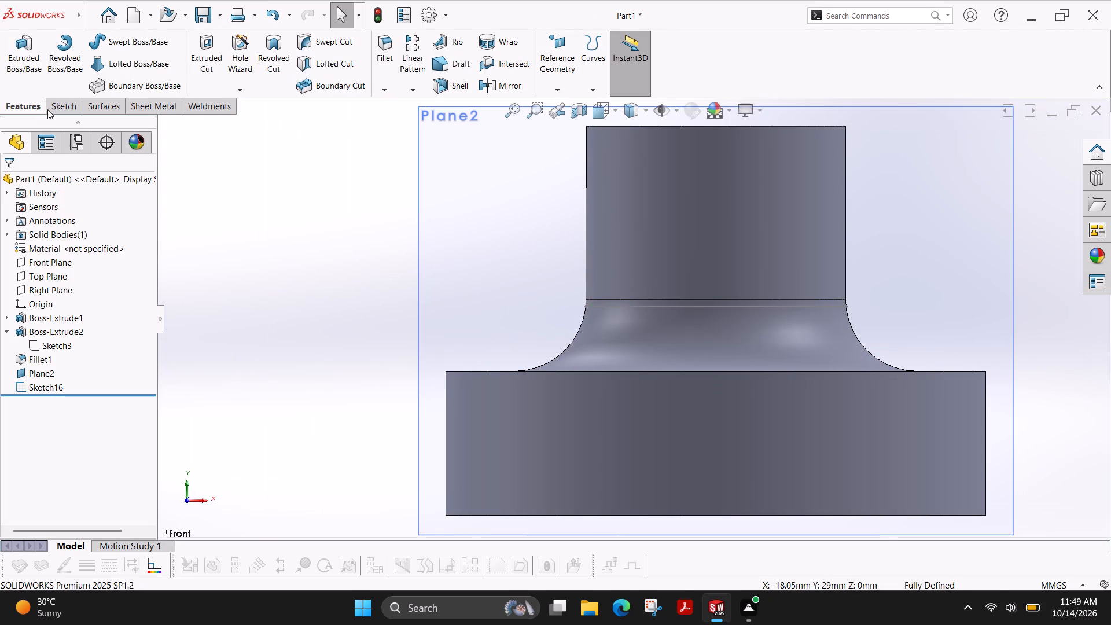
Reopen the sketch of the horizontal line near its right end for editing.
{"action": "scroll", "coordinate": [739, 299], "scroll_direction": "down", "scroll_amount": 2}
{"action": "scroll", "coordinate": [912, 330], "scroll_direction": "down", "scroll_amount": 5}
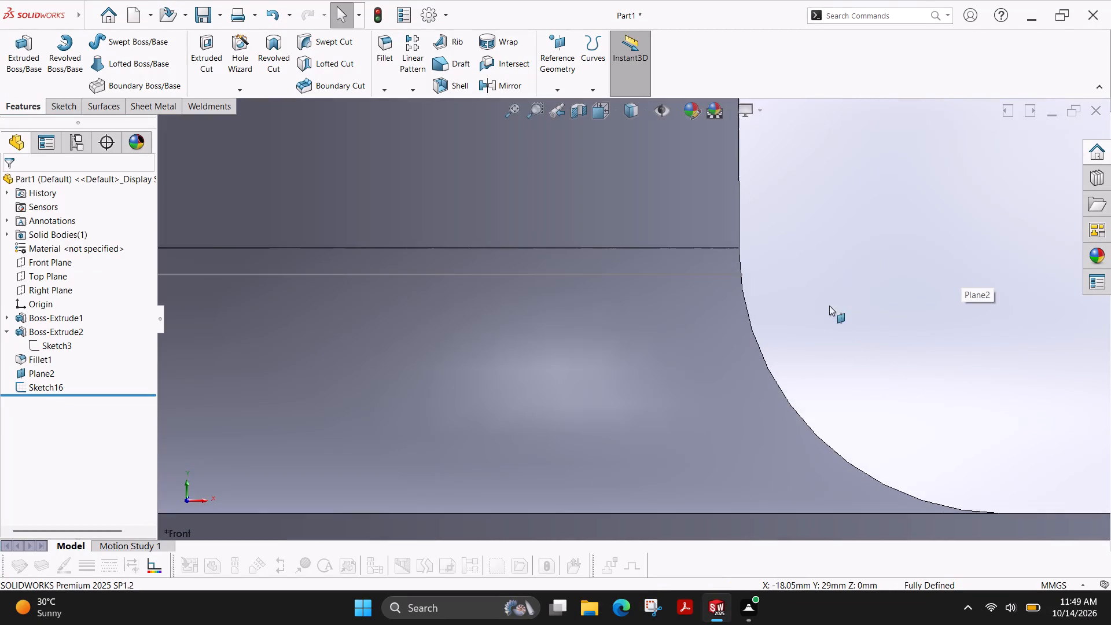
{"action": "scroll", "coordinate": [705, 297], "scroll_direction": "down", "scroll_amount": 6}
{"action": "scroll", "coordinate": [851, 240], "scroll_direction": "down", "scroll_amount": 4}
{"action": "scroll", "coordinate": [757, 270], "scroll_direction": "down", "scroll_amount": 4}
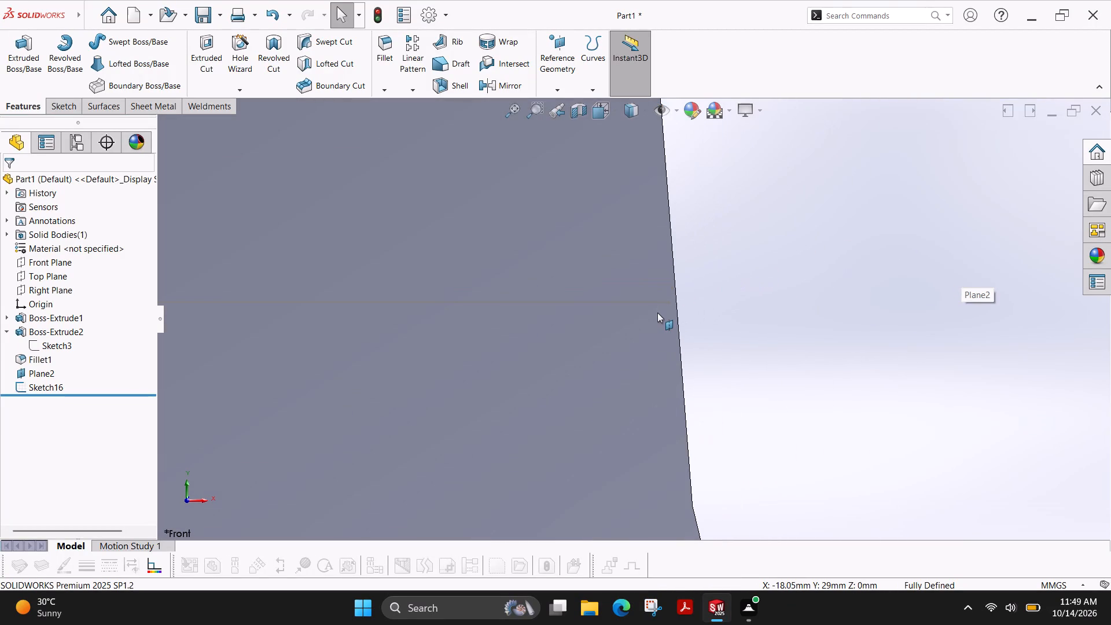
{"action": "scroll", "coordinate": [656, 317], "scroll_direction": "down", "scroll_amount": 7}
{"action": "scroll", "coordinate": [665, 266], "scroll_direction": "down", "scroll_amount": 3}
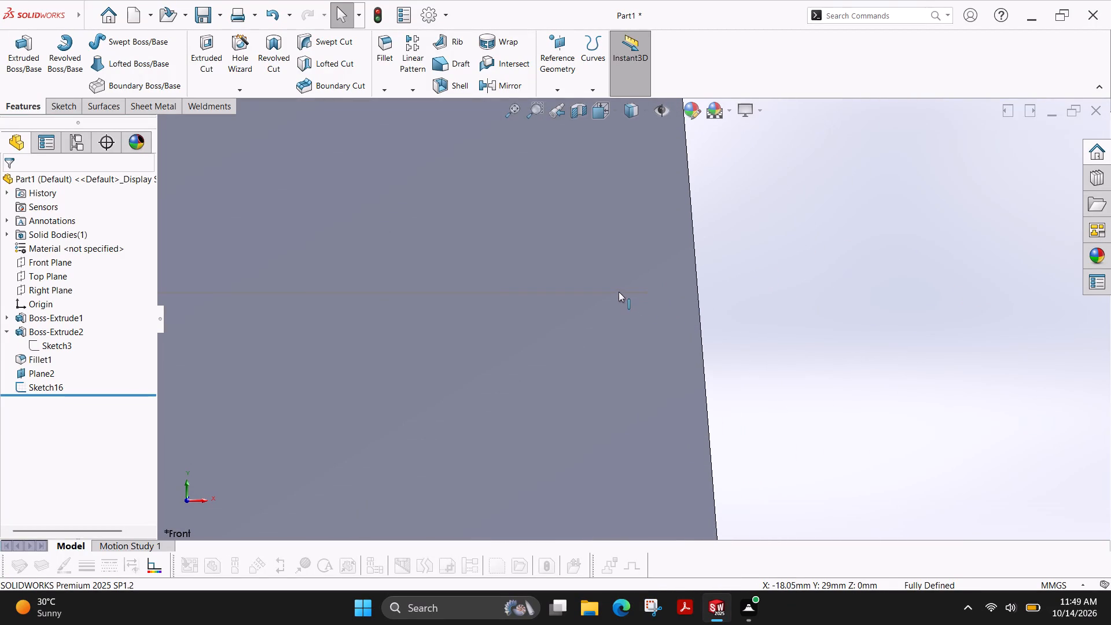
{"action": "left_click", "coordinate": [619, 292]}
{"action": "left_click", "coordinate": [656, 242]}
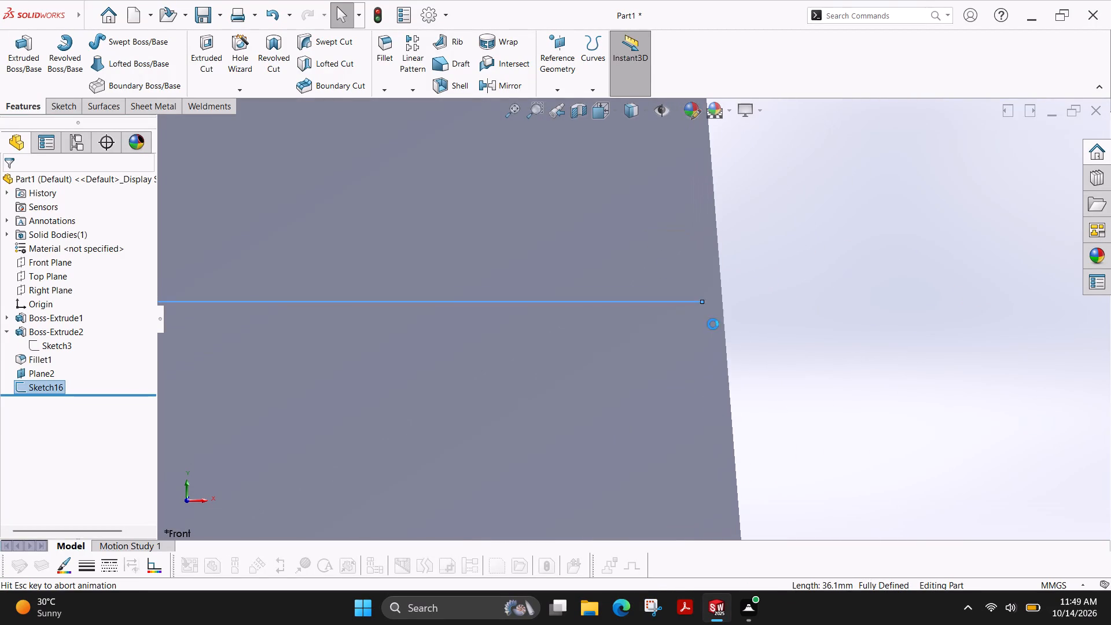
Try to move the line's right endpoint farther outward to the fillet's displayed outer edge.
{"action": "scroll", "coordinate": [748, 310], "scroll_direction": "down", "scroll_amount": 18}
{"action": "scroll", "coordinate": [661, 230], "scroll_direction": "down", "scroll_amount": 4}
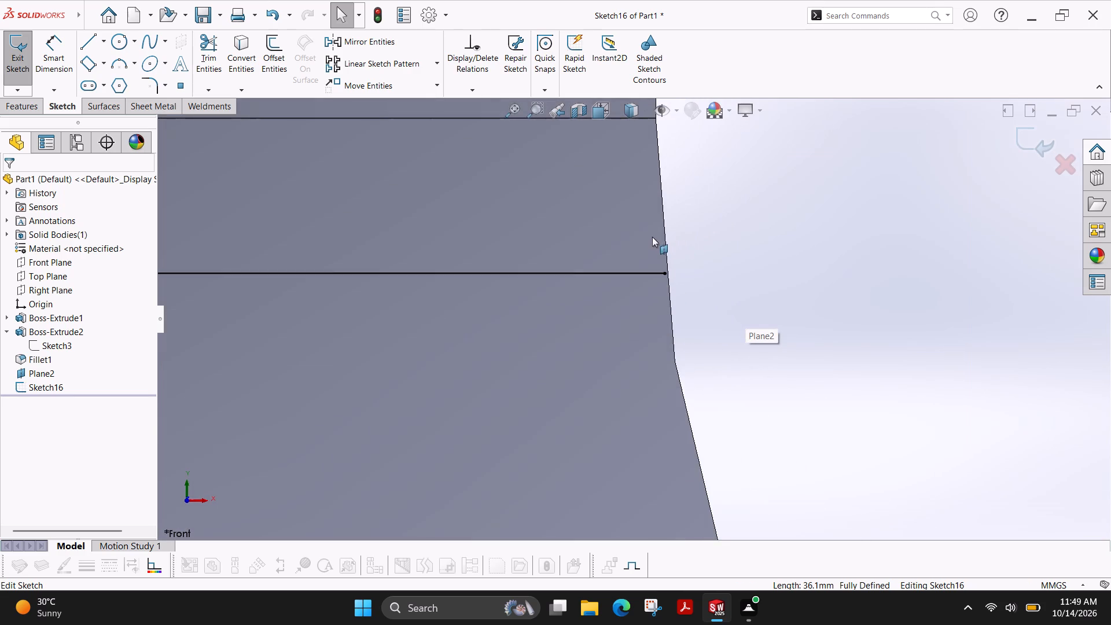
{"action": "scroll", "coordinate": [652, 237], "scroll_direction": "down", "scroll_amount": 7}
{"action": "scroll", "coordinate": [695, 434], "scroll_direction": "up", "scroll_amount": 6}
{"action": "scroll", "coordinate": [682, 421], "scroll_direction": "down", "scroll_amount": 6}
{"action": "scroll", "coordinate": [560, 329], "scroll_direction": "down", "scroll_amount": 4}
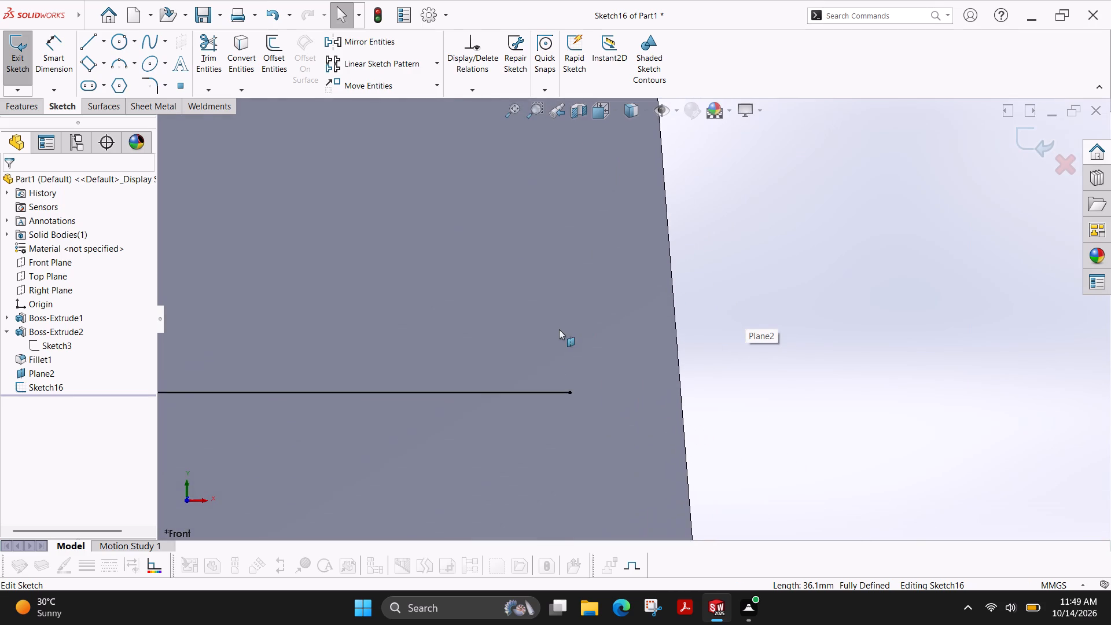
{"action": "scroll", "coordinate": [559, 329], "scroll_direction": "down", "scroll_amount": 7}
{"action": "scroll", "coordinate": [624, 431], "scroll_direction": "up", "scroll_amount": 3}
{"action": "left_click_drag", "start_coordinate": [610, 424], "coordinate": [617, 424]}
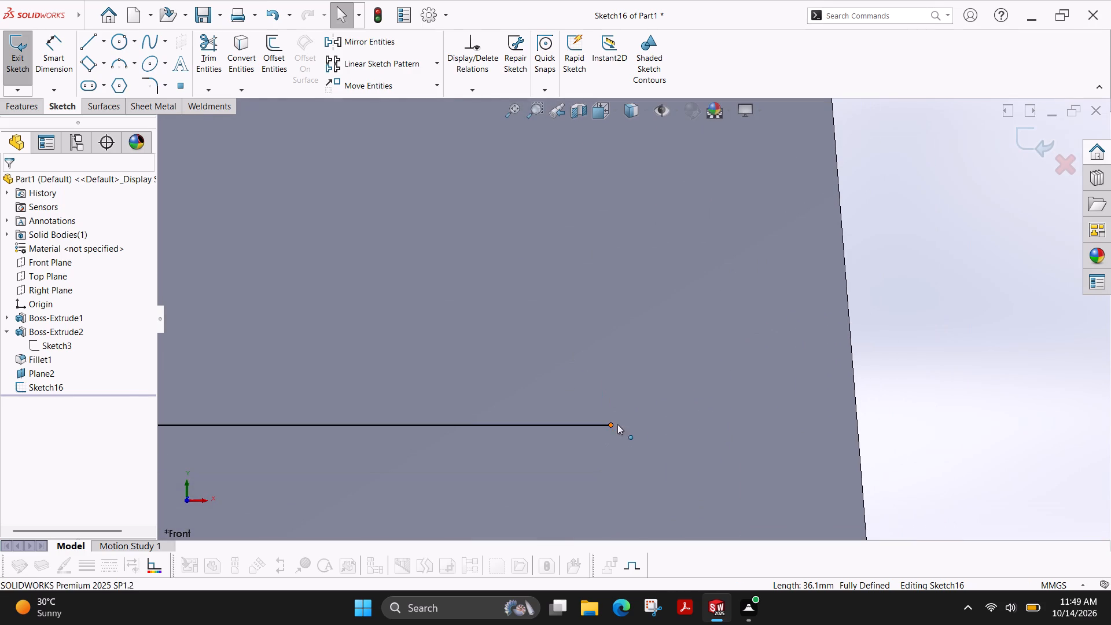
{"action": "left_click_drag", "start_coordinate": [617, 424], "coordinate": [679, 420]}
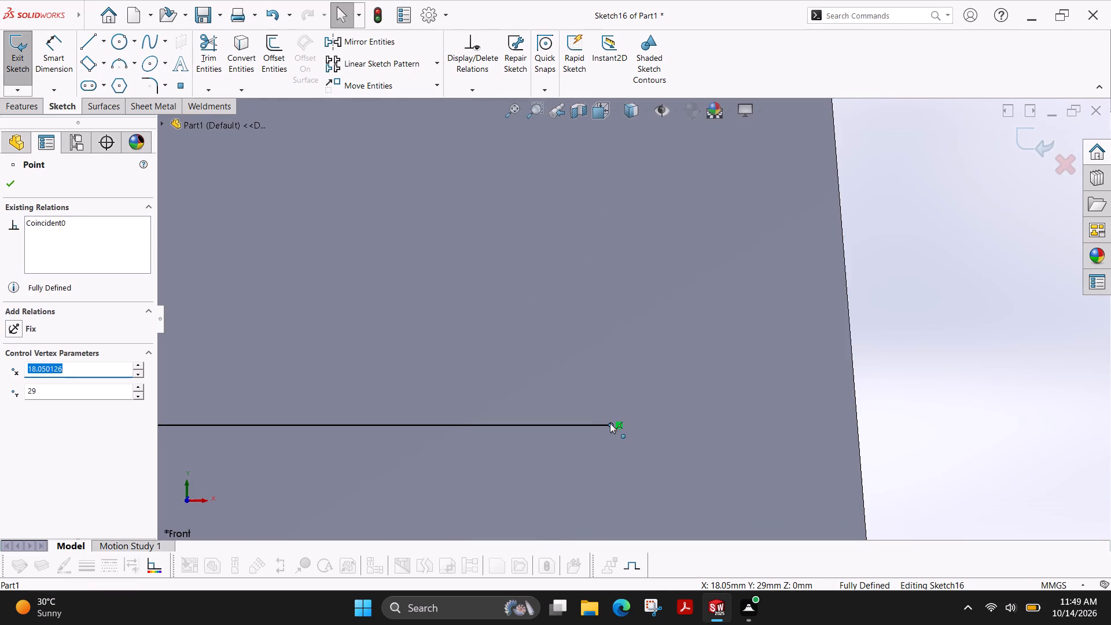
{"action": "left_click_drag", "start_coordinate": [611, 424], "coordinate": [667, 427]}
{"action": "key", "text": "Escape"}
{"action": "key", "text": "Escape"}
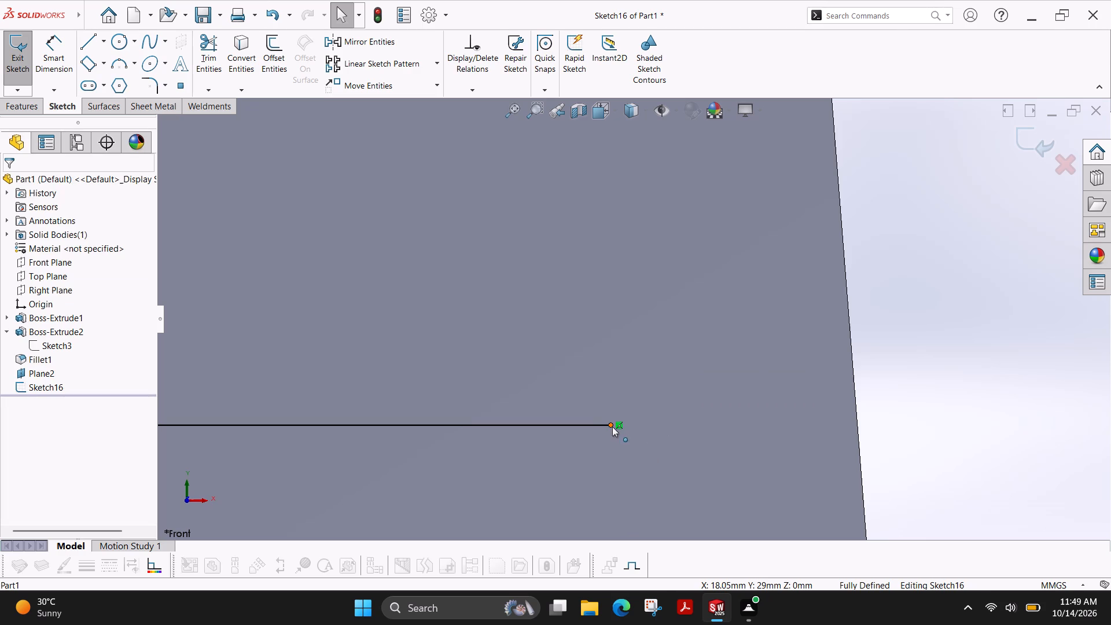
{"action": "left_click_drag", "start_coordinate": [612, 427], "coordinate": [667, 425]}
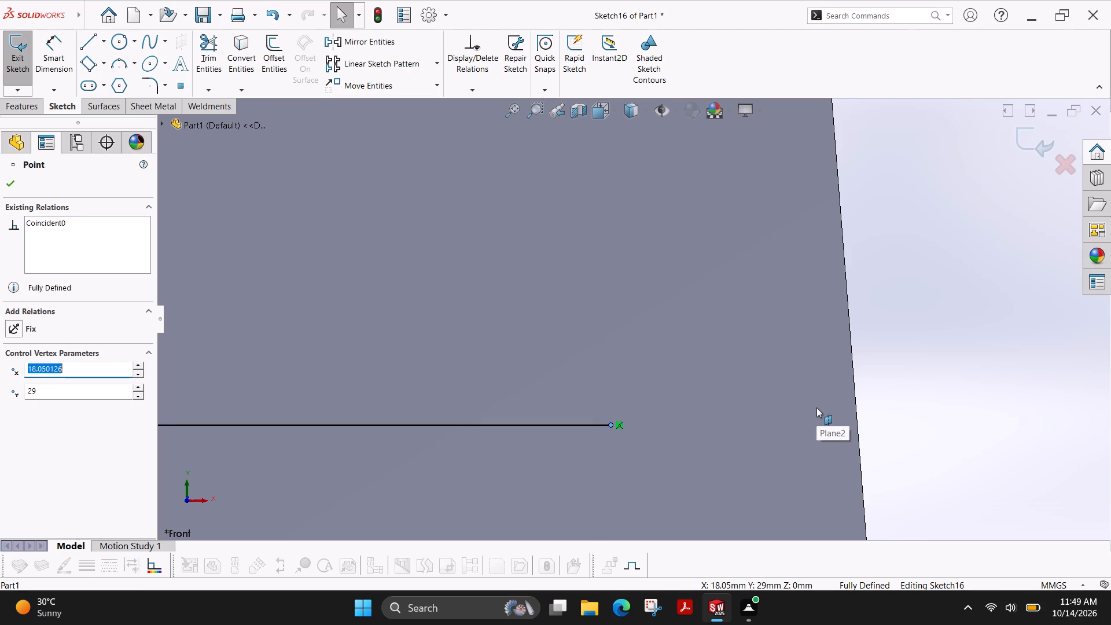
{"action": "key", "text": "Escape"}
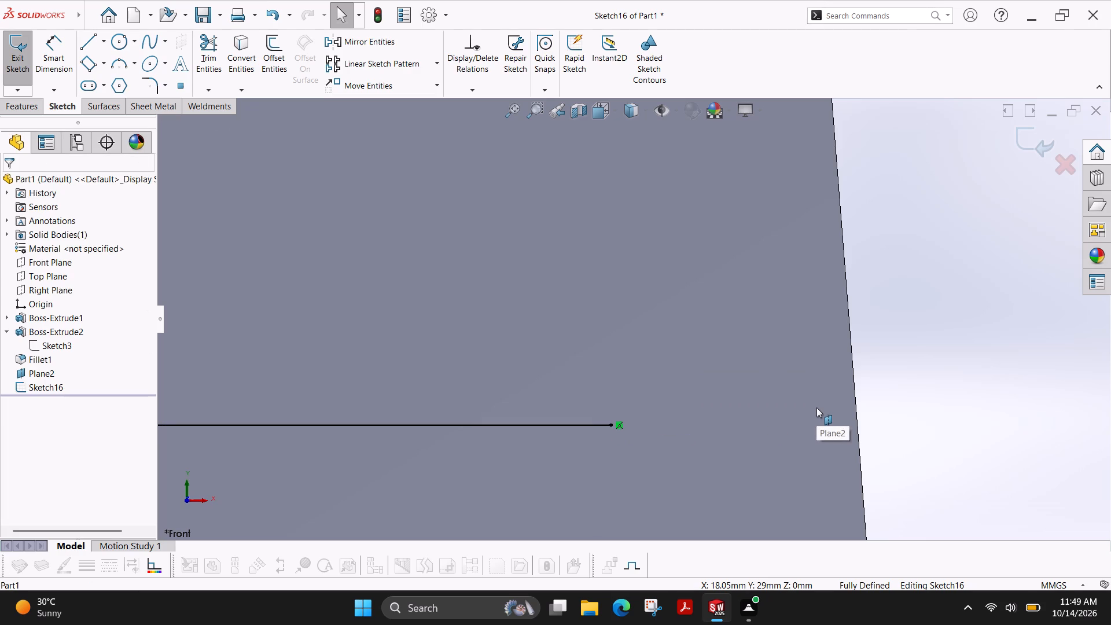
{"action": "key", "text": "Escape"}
Examine how the line's endpoints meet the fillet's edge on the solid, and exit the sketch.
{"action": "scroll", "coordinate": [825, 405], "scroll_direction": "down", "scroll_amount": 19}
{"action": "scroll", "coordinate": [824, 405], "scroll_direction": "down", "scroll_amount": 3}
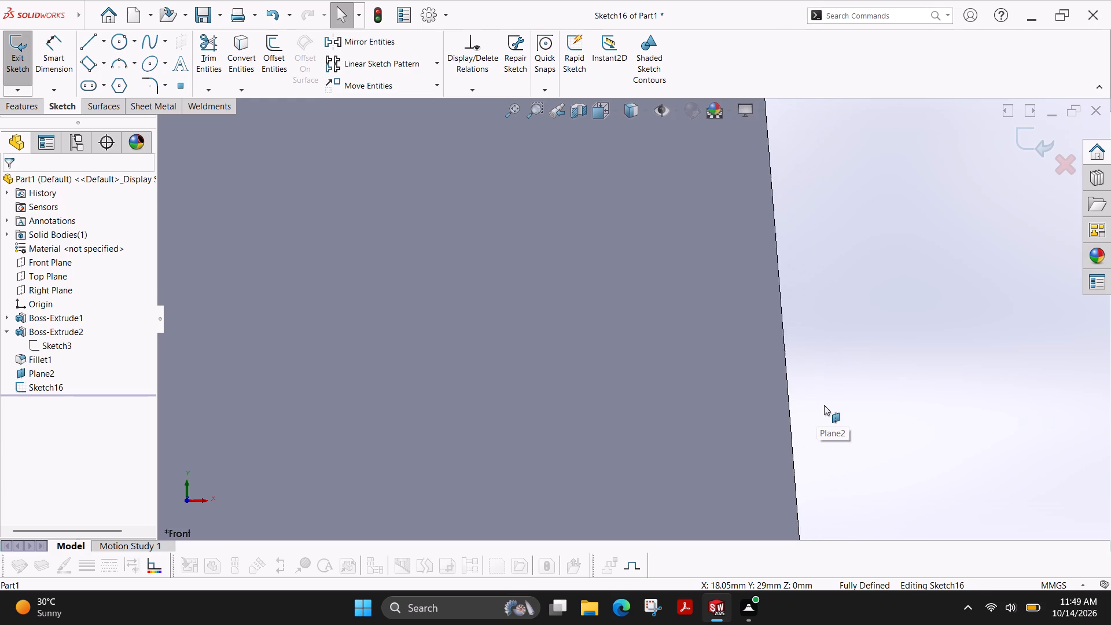
{"action": "scroll", "coordinate": [824, 405], "scroll_direction": "down", "scroll_amount": 12}
{"action": "scroll", "coordinate": [446, 366], "scroll_direction": "down", "scroll_amount": 6}
{"action": "scroll", "coordinate": [448, 366], "scroll_direction": "up", "scroll_amount": 14}
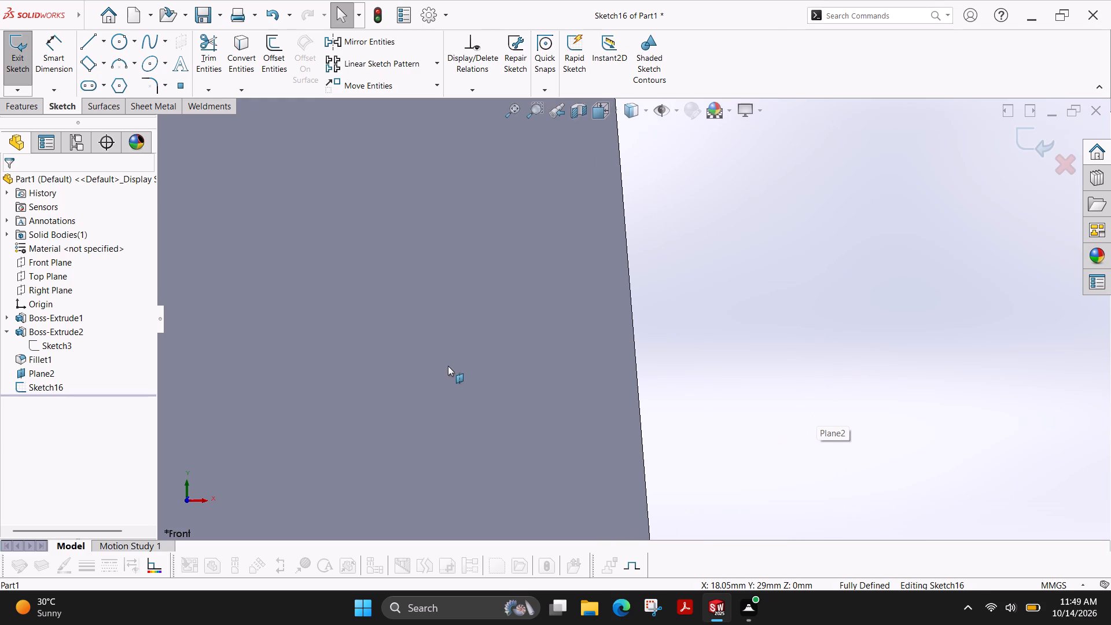
{"action": "scroll", "coordinate": [448, 366], "scroll_direction": "up", "scroll_amount": 20}
{"action": "scroll", "coordinate": [448, 366], "scroll_direction": "up", "scroll_amount": 17}
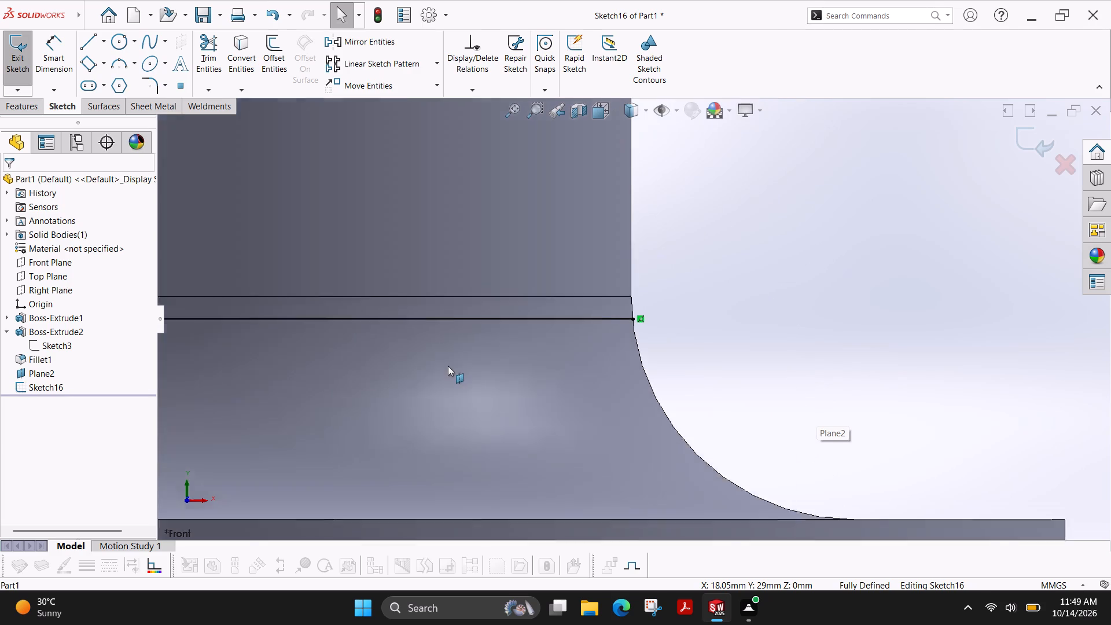
{"action": "scroll", "coordinate": [448, 366], "scroll_direction": "up", "scroll_amount": 11}
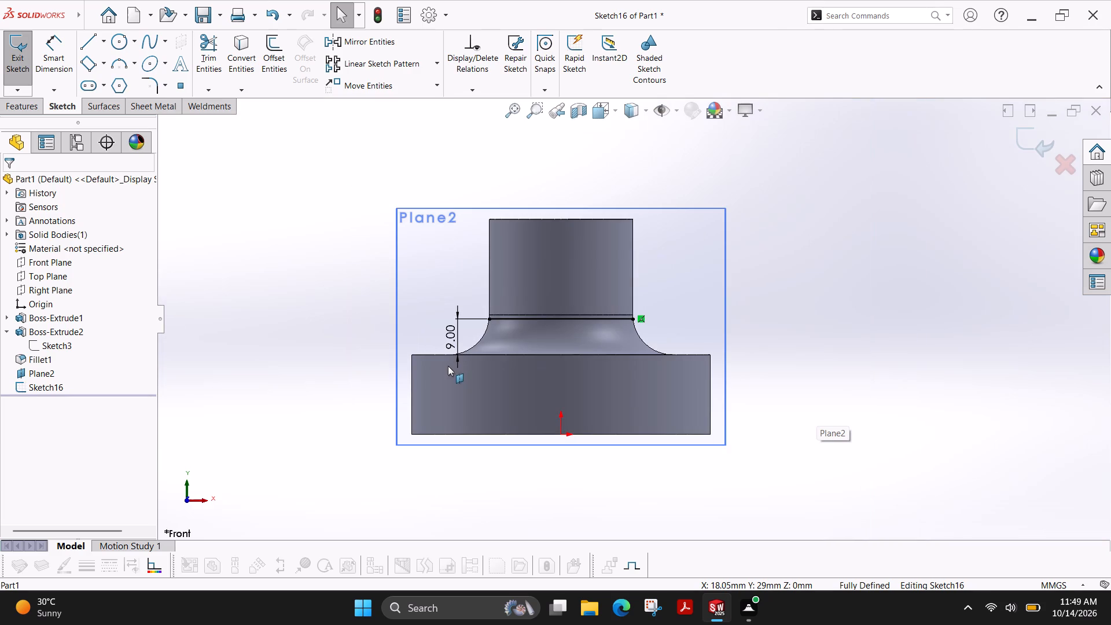
{"action": "scroll", "coordinate": [552, 354], "scroll_direction": "up", "scroll_amount": 1}
{"action": "scroll", "coordinate": [733, 326], "scroll_direction": "down", "scroll_amount": 1}
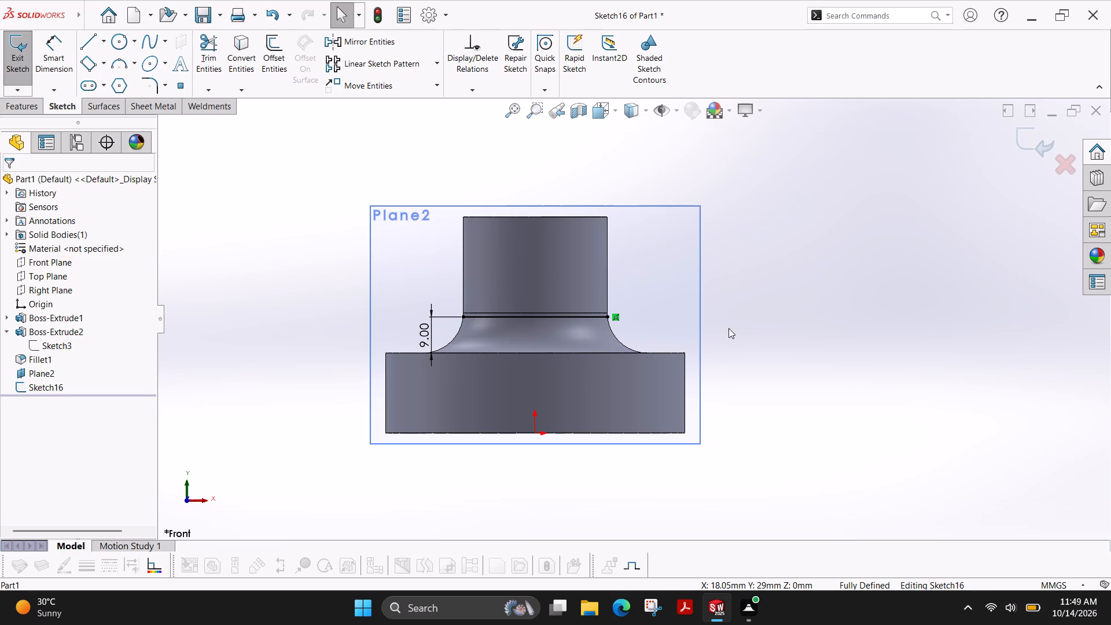
{"action": "key", "text": "Escape"}
{"action": "left_click", "coordinate": [12, 50]}
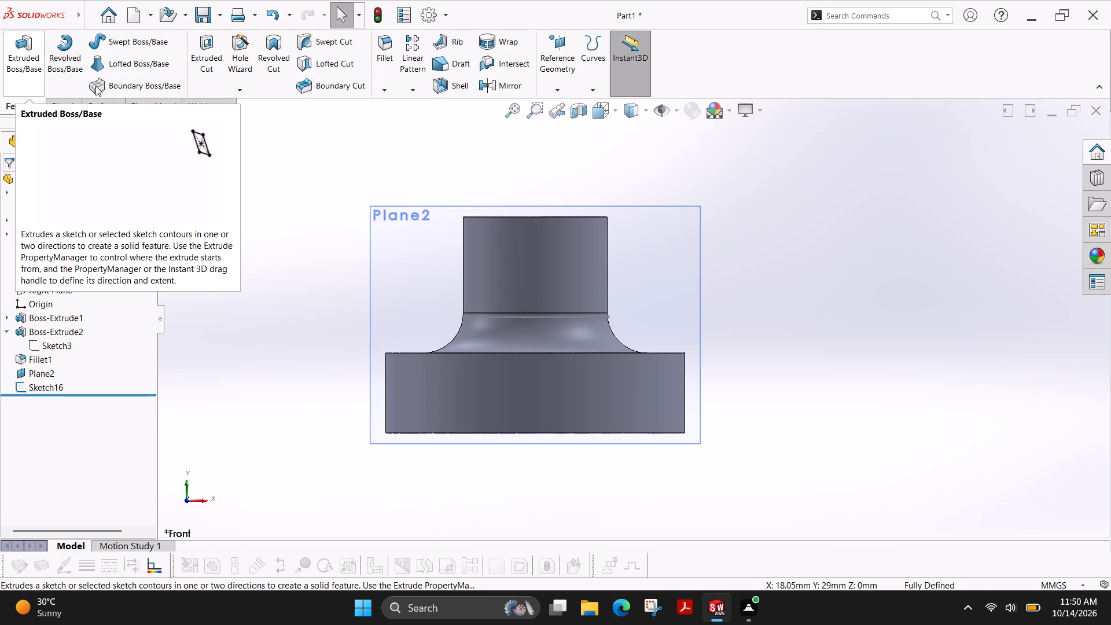
Examine up close where the horizontal line's end meets the fillet's silhouette just below the boss.
{"action": "scroll", "coordinate": [656, 306], "scroll_direction": "down", "scroll_amount": 4}
{"action": "scroll", "coordinate": [549, 343], "scroll_direction": "down", "scroll_amount": 5}
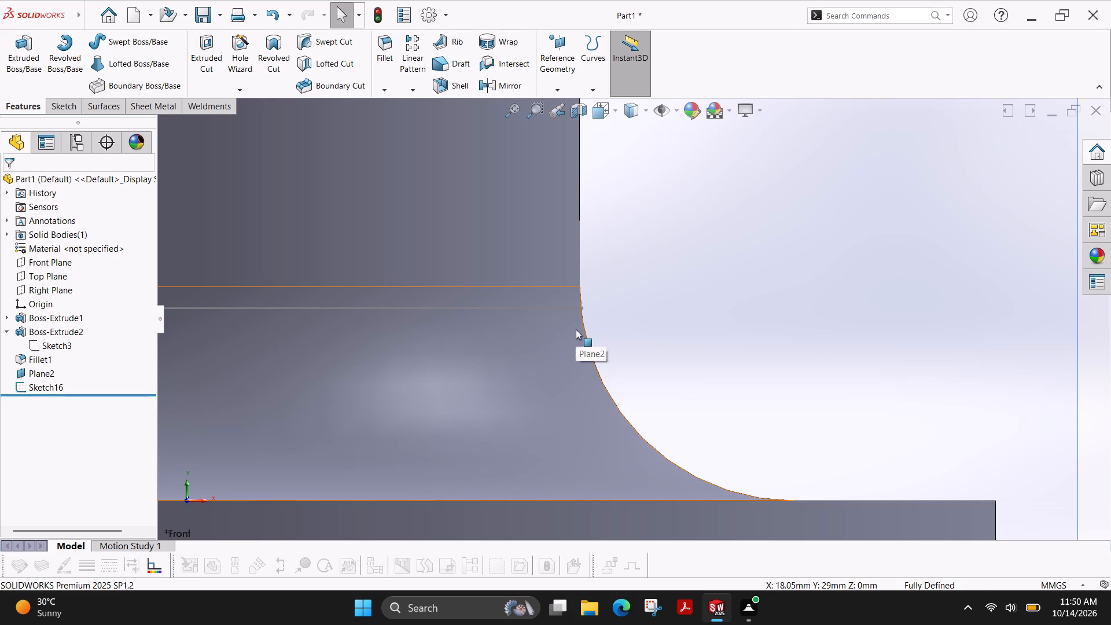
{"action": "scroll", "coordinate": [576, 329], "scroll_direction": "up", "scroll_amount": 2}
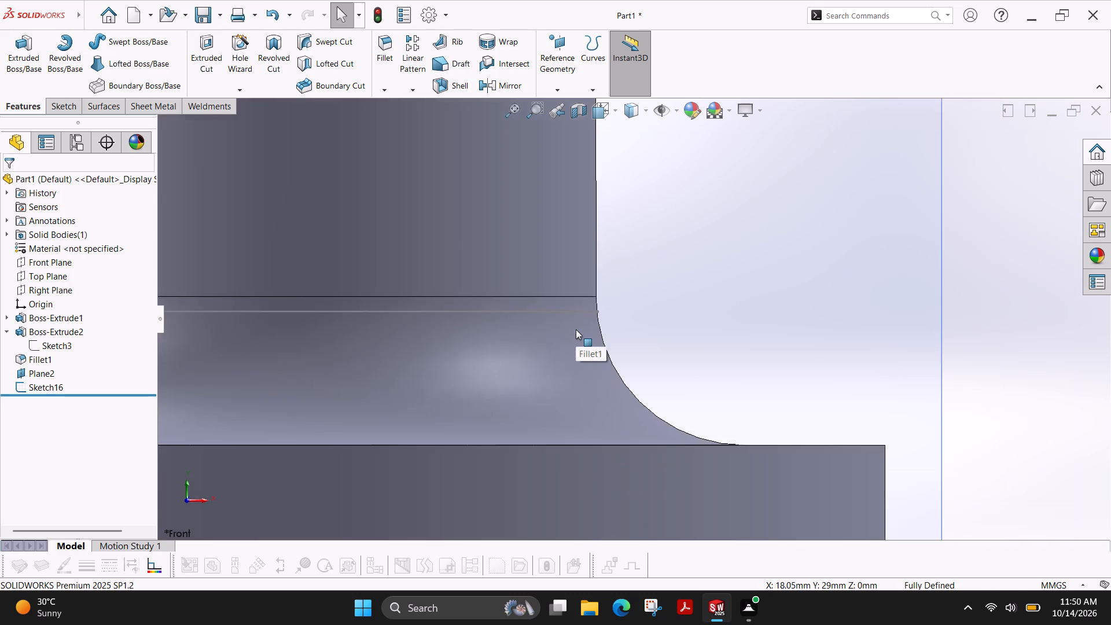
{"action": "scroll", "coordinate": [576, 329], "scroll_direction": "up", "scroll_amount": 5}
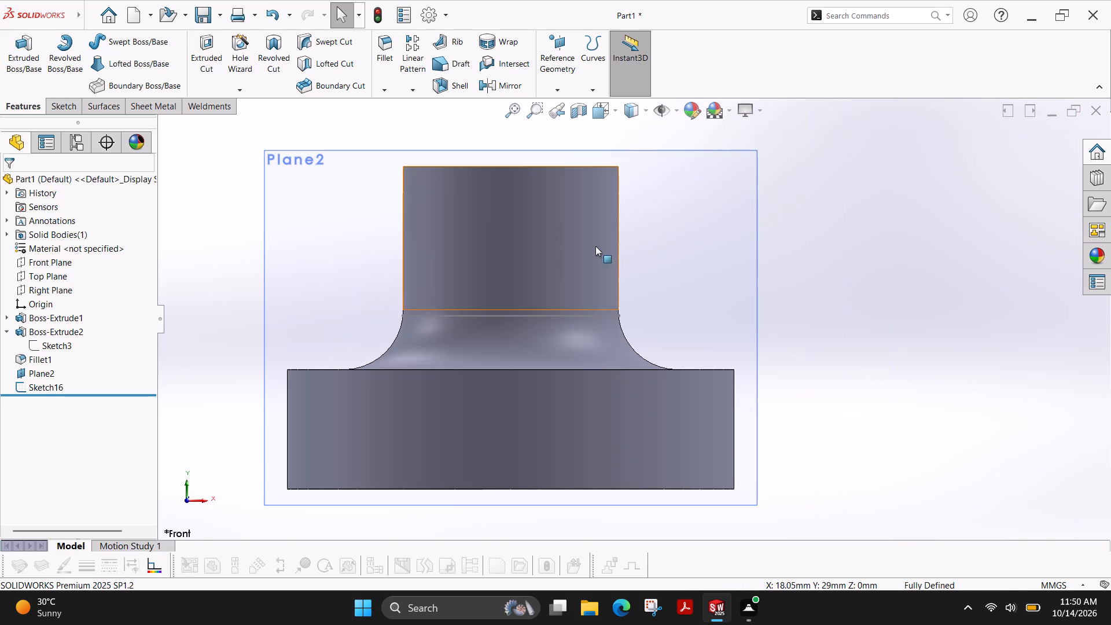
Open the boss's 36 mm circle sketch, examine the circle's edge where the diameter dimension attaches, and exit the sketch.
{"action": "middle_click_drag", "start_coordinate": [683, 212], "coordinate": [676, 313], "text": "ctrl+shift"}
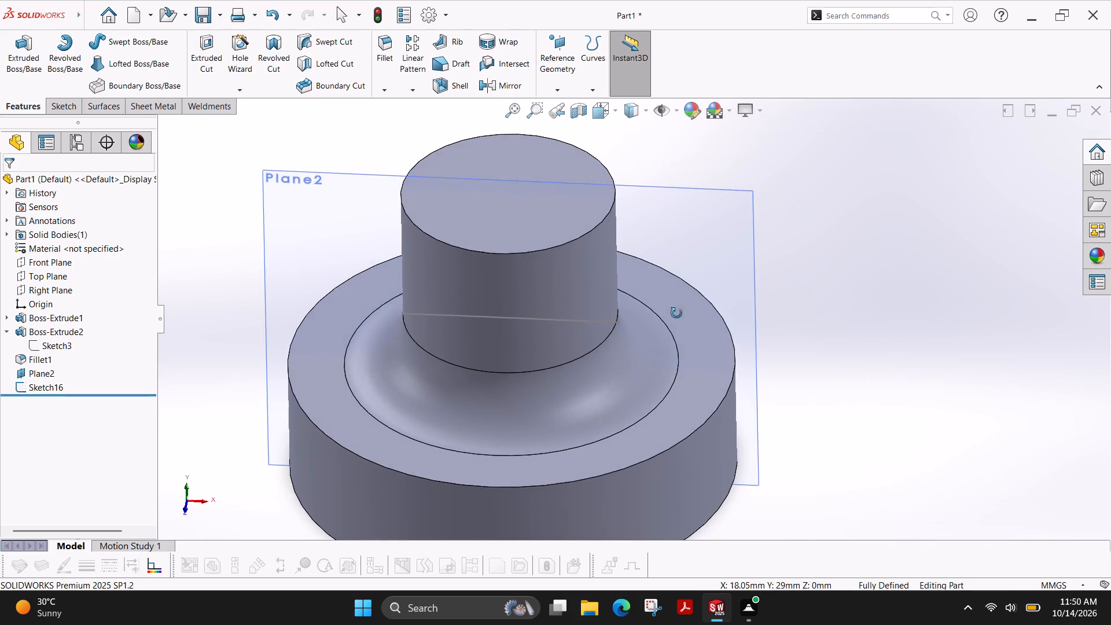
{"action": "middle_click_drag", "start_coordinate": [676, 313], "coordinate": [678, 351], "text": "ctrl+shift"}
{"action": "left_click", "coordinate": [527, 259]}
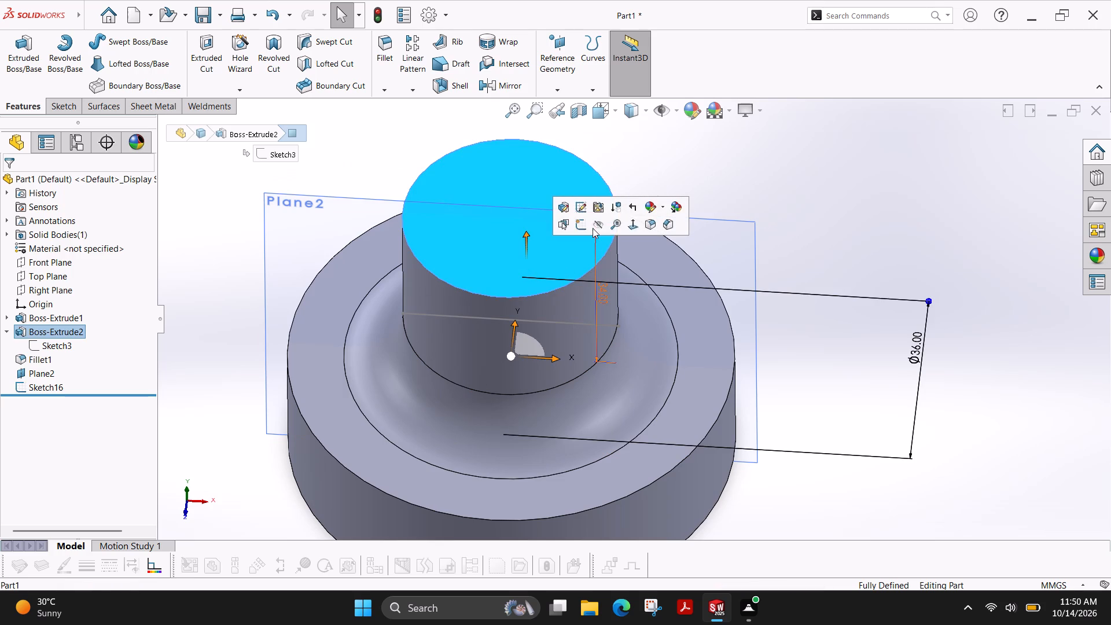
{"action": "left_click", "coordinate": [583, 206]}
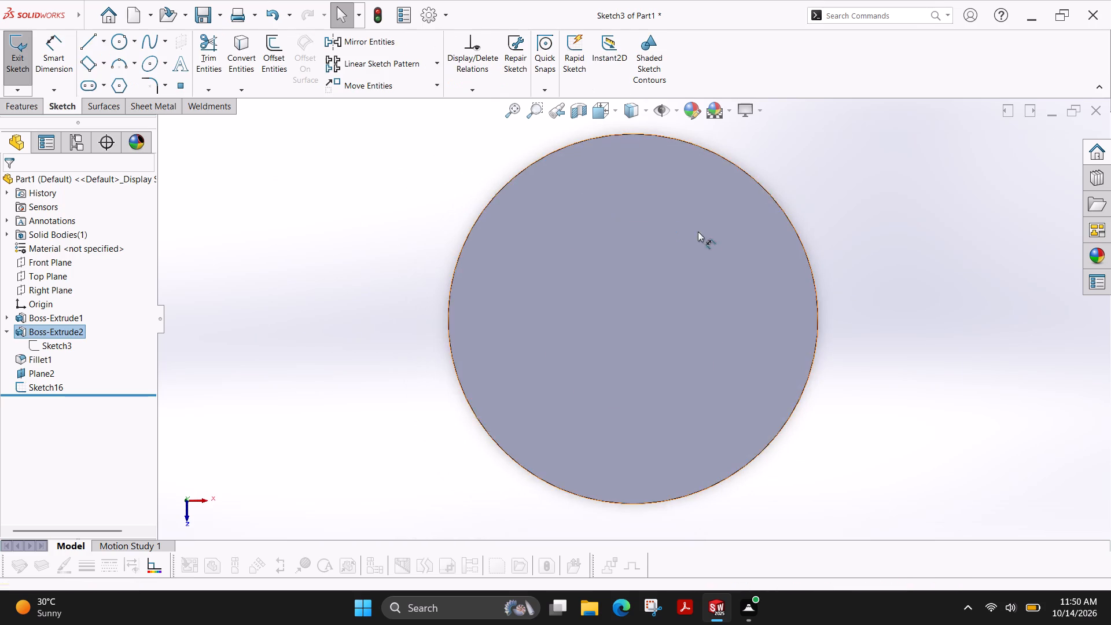
{"action": "scroll", "coordinate": [787, 171], "scroll_direction": "down", "scroll_amount": 5}
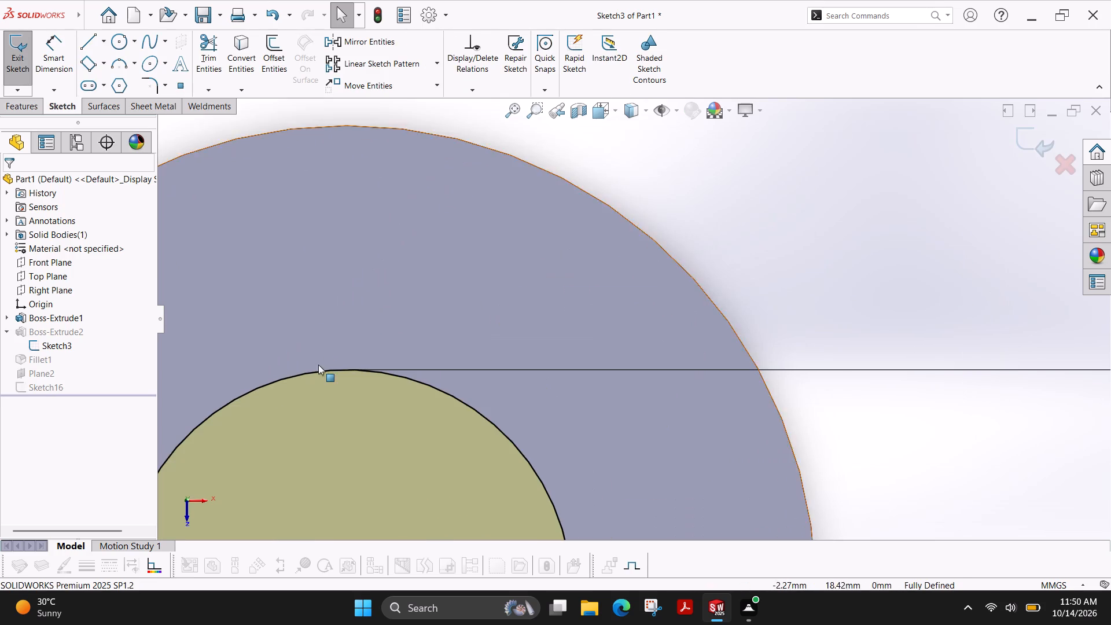
{"action": "scroll", "coordinate": [318, 365], "scroll_direction": "down", "scroll_amount": 4}
{"action": "scroll", "coordinate": [451, 389], "scroll_direction": "down", "scroll_amount": 6}
{"action": "scroll", "coordinate": [482, 279], "scroll_direction": "down", "scroll_amount": 6}
{"action": "scroll", "coordinate": [510, 205], "scroll_direction": "down", "scroll_amount": 3}
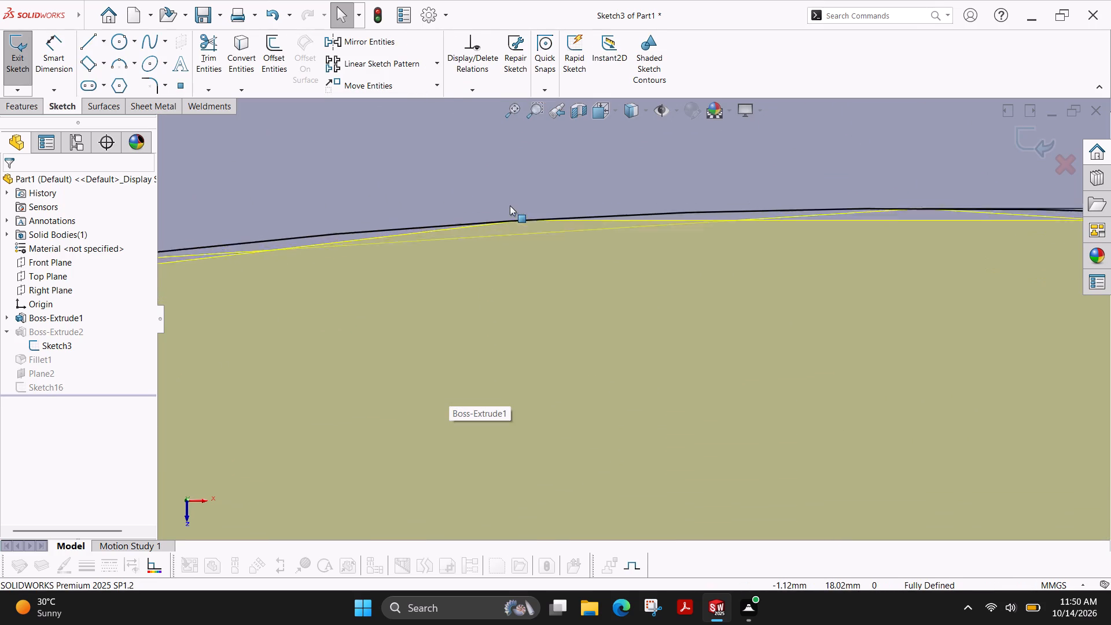
{"action": "scroll", "coordinate": [510, 205], "scroll_direction": "down", "scroll_amount": 2}
{"action": "scroll", "coordinate": [532, 250], "scroll_direction": "down", "scroll_amount": 6}
{"action": "scroll", "coordinate": [532, 251], "scroll_direction": "up", "scroll_amount": 20}
{"action": "scroll", "coordinate": [532, 251], "scroll_direction": "up", "scroll_amount": 3}
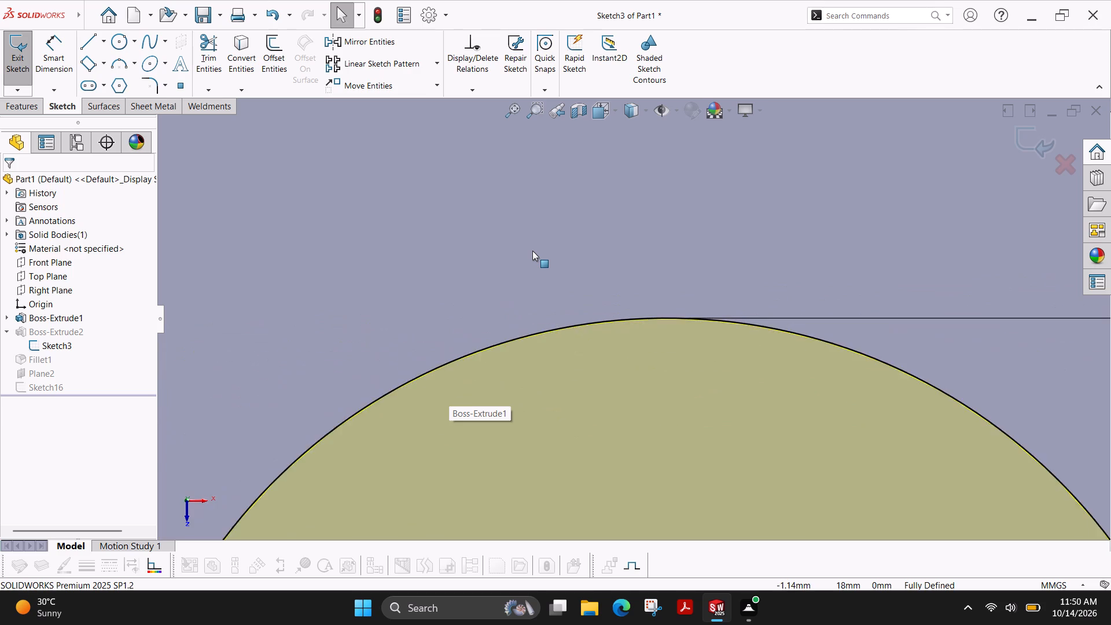
{"action": "scroll", "coordinate": [532, 251], "scroll_direction": "up", "scroll_amount": 6}
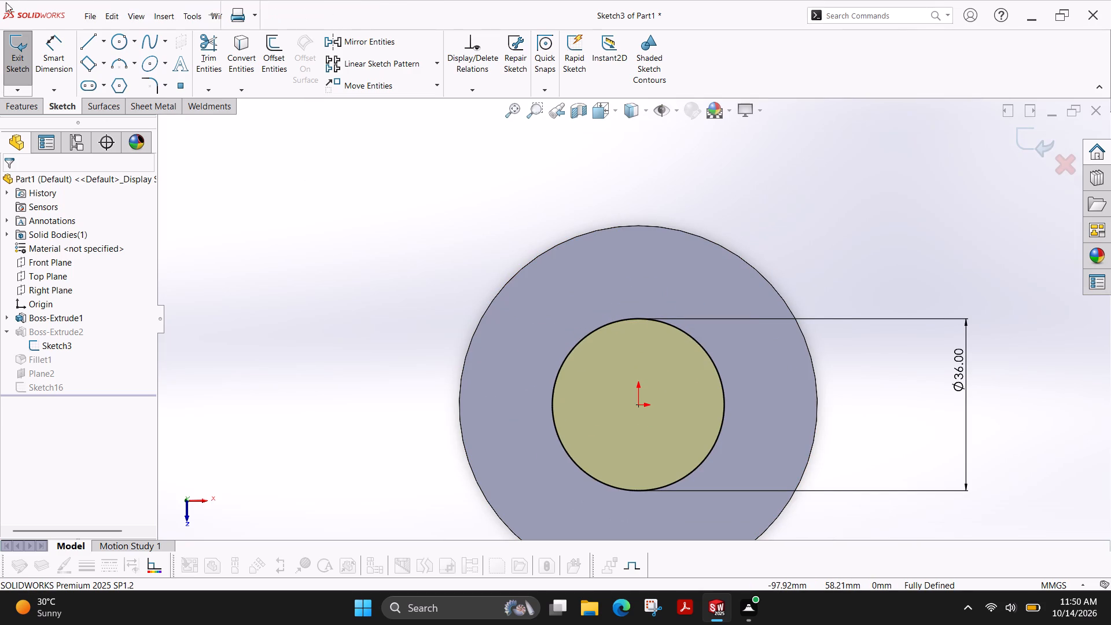
{"action": "left_click", "coordinate": [20, 67]}
Delete the sketch containing the horizontal check line across the fillet, keeping its reference plane.
{"action": "scroll", "coordinate": [640, 315], "scroll_direction": "down", "scroll_amount": 2}
{"action": "scroll", "coordinate": [641, 315], "scroll_direction": "up", "scroll_amount": 2}
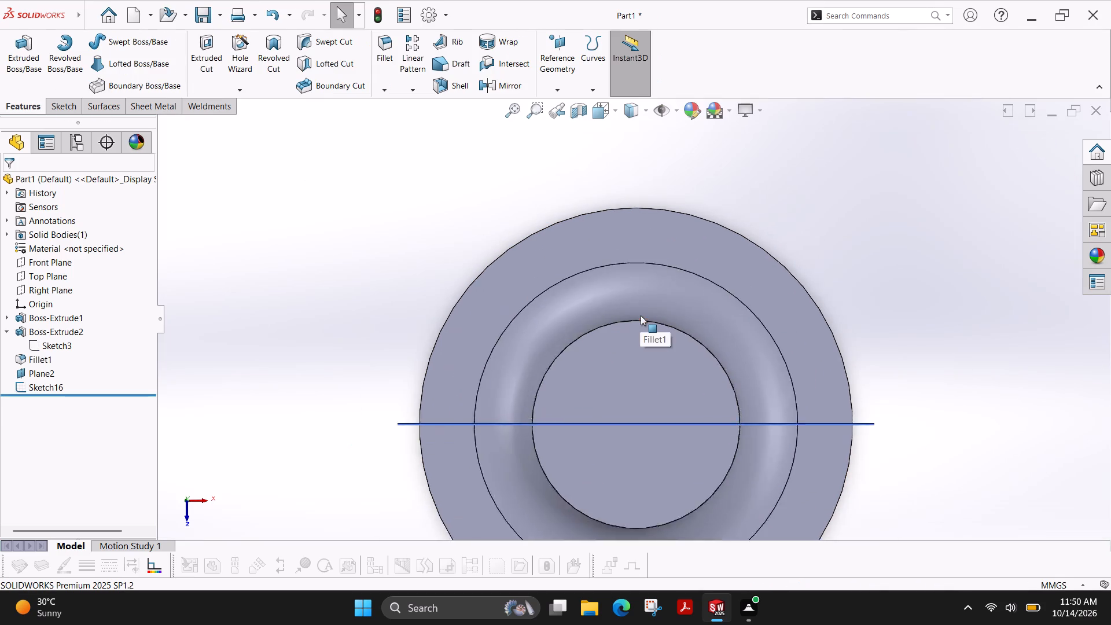
{"action": "scroll", "coordinate": [641, 315], "scroll_direction": "up", "scroll_amount": 2}
{"action": "middle_click_drag", "start_coordinate": [722, 399], "coordinate": [742, 275], "text": "ctrl+shift"}
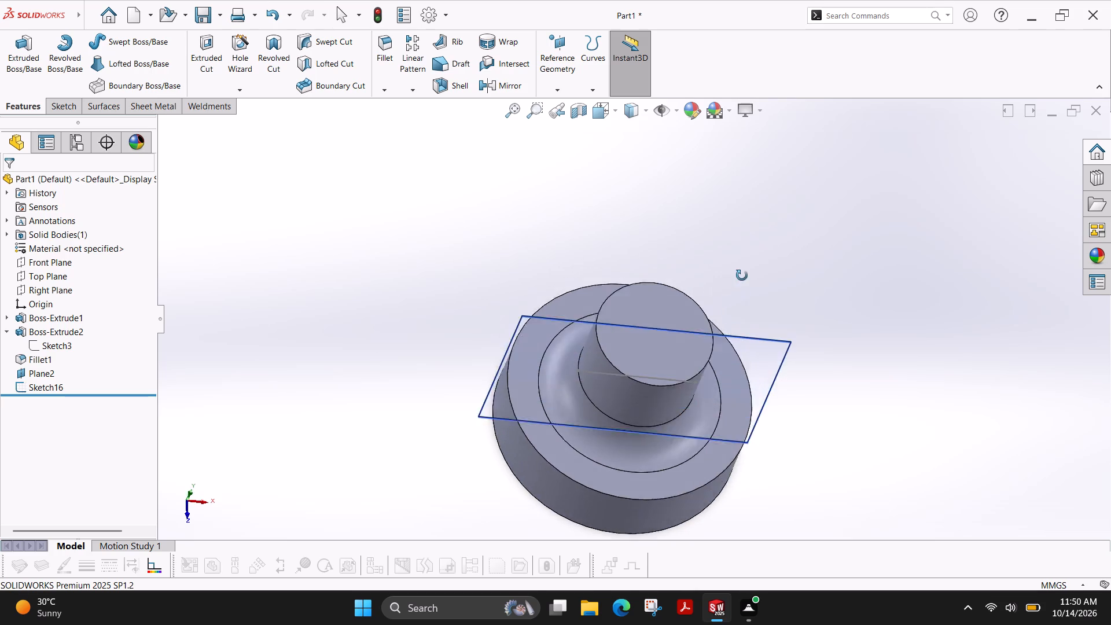
{"action": "middle_click_drag", "start_coordinate": [742, 275], "coordinate": [734, 225], "text": "ctrl+shift"}
{"action": "left_click", "coordinate": [661, 378]}
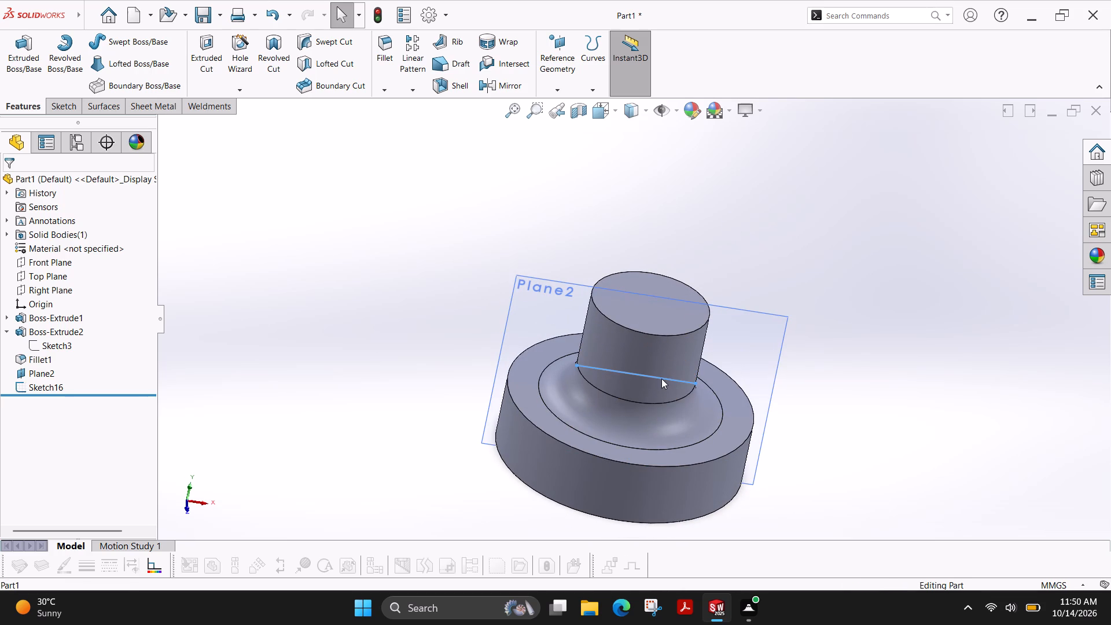
{"action": "key", "text": "Delete"}
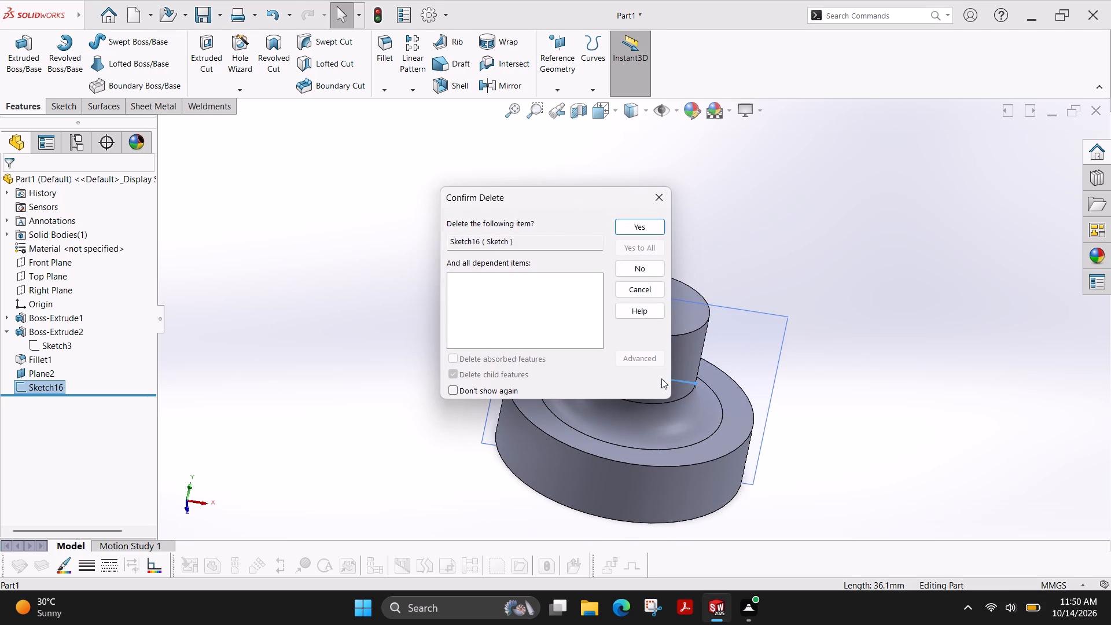
{"action": "left_click", "coordinate": [658, 223]}
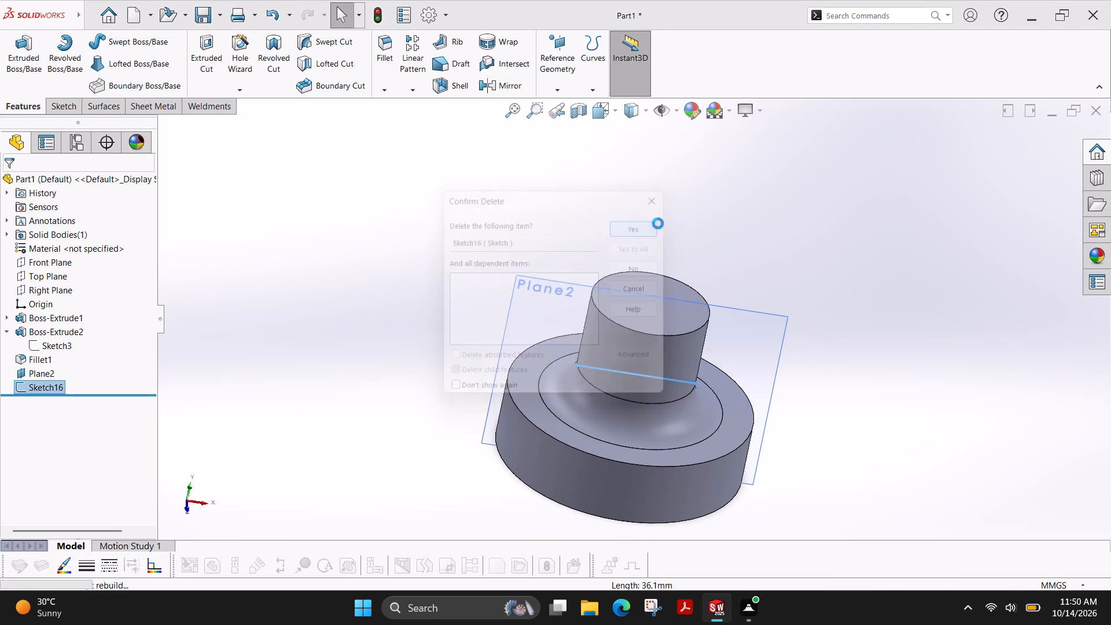
{"action": "scroll", "coordinate": [780, 358], "scroll_direction": "down", "scroll_amount": 2}
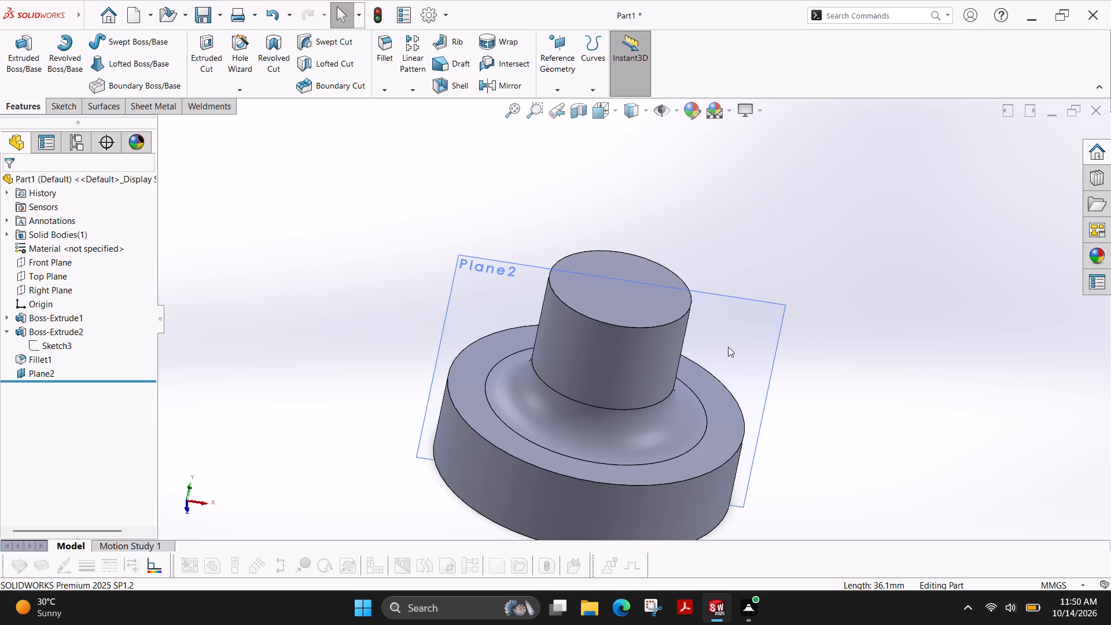
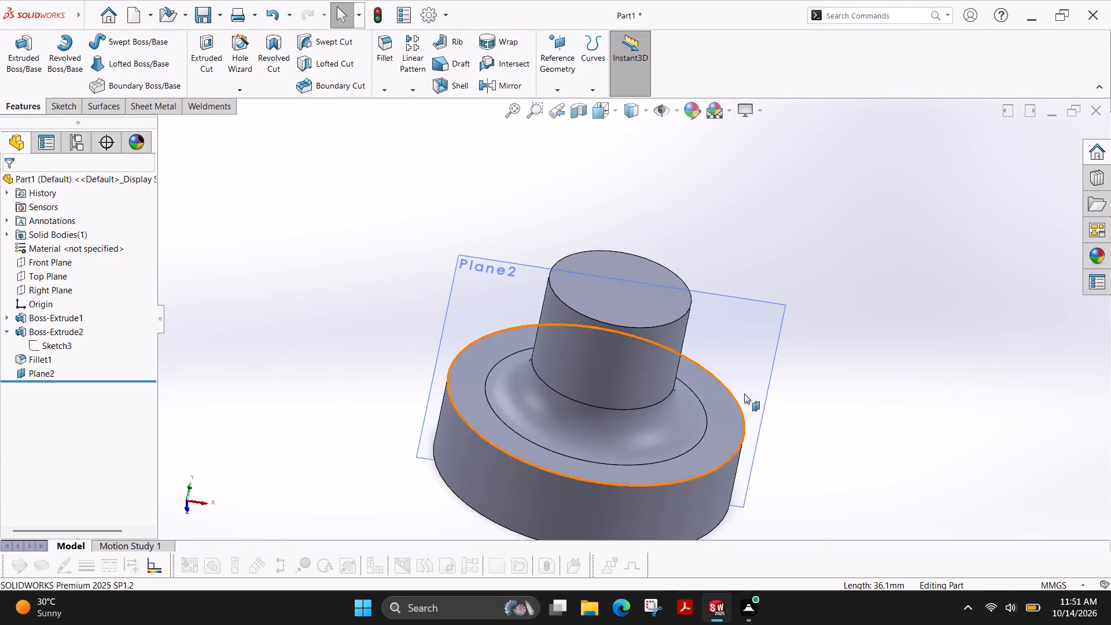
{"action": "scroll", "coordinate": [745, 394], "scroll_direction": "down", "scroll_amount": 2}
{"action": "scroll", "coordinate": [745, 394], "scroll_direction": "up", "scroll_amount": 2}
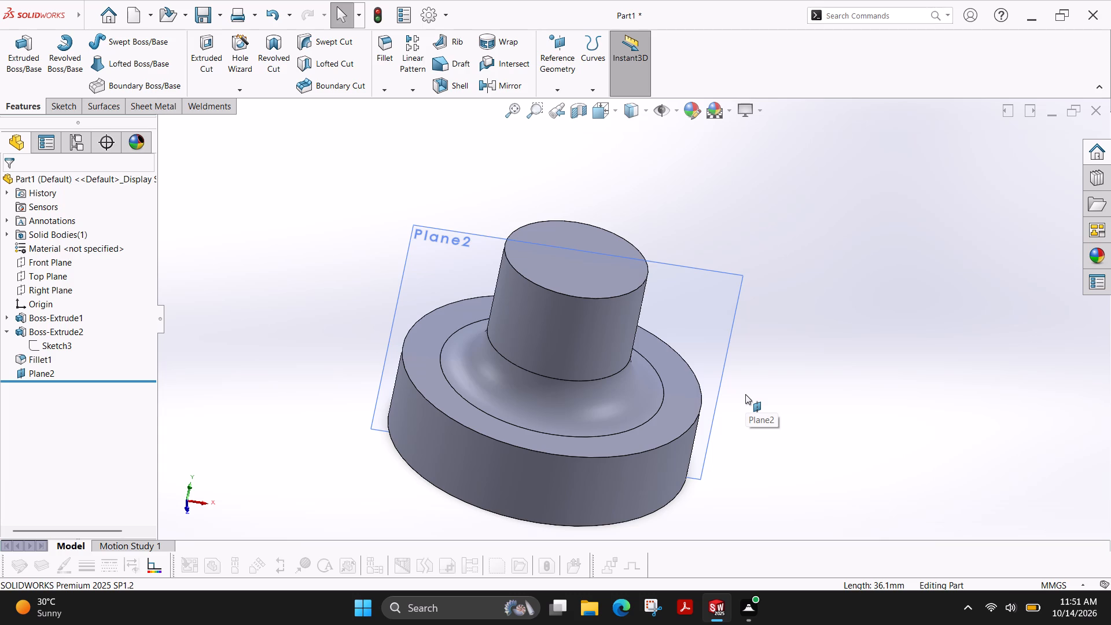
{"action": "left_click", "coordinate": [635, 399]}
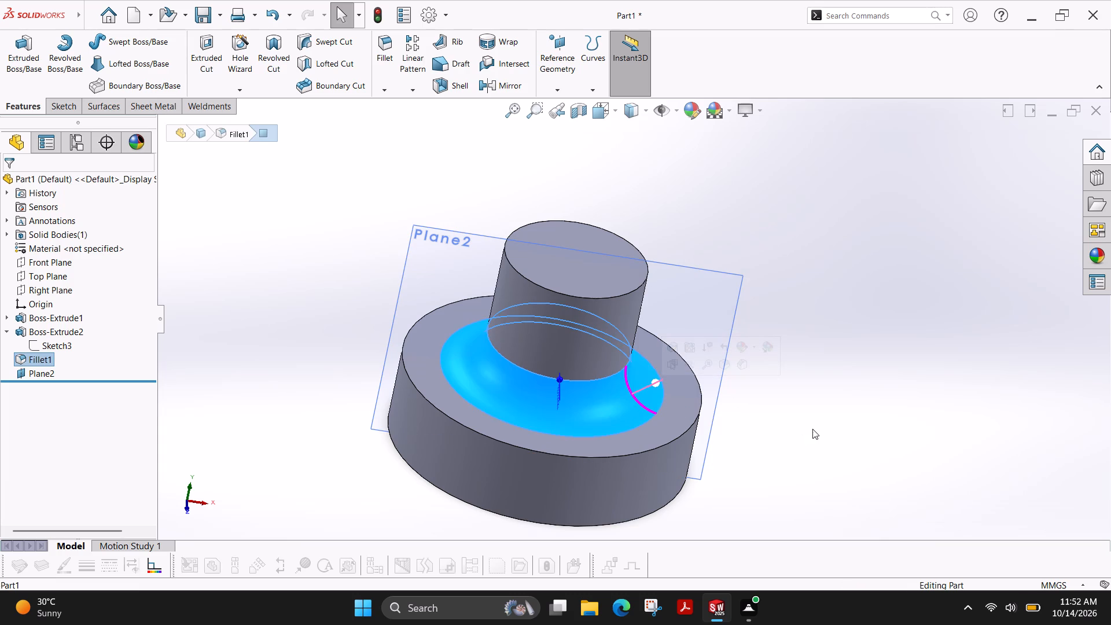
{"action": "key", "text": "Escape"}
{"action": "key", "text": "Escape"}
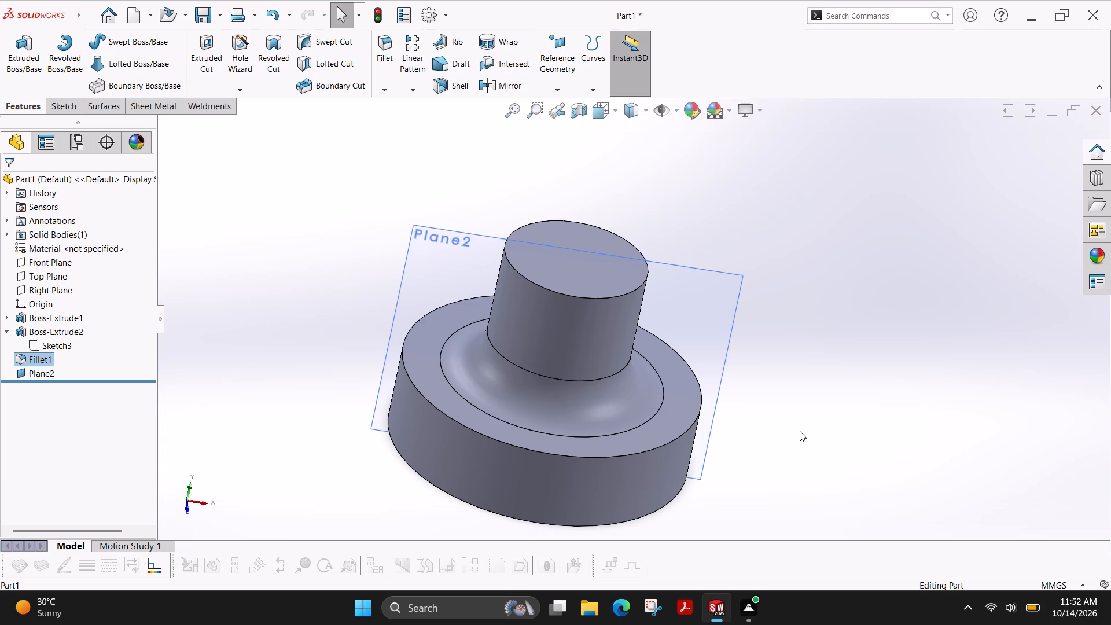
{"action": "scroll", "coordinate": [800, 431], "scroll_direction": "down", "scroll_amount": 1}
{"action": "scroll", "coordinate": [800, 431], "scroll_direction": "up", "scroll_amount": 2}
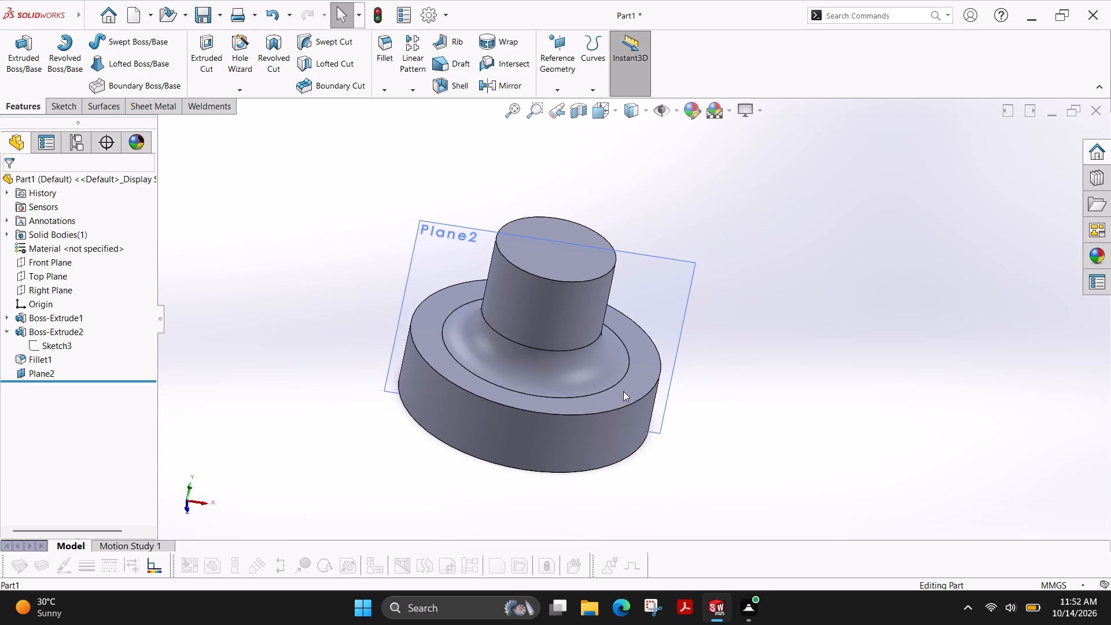
Start a sketch on the disc's underside face and draw a circle of about 22 mm radius centred on the origin.
{"action": "middle_click_drag", "start_coordinate": [400, 418], "coordinate": [462, 351], "text": "ctrl+shift"}
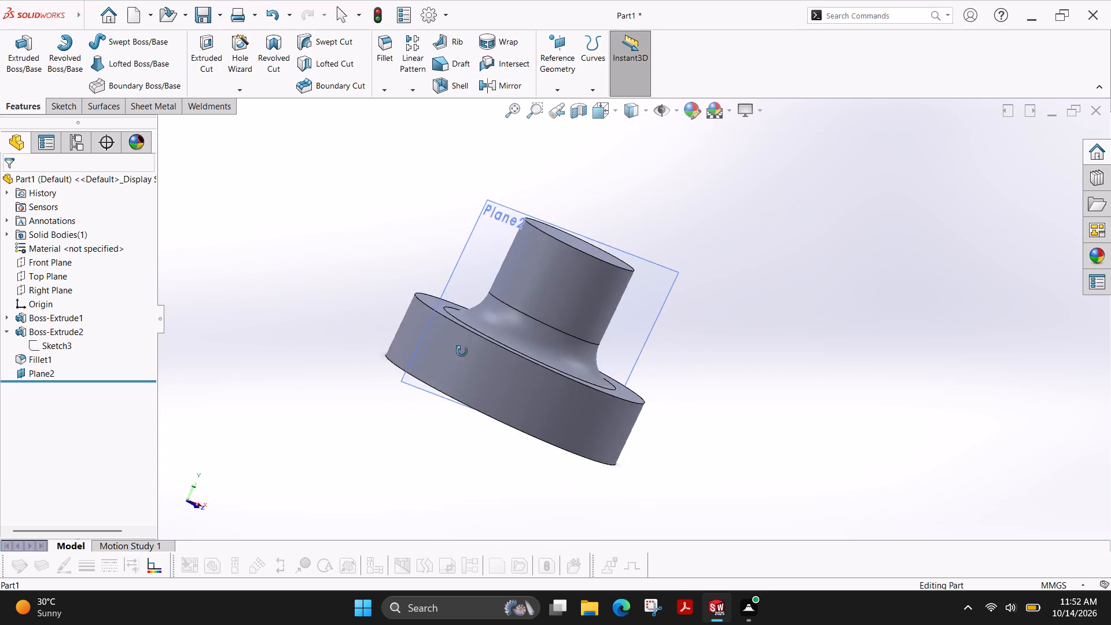
{"action": "middle_click_drag", "start_coordinate": [462, 351], "coordinate": [497, 280], "text": "ctrl+shift"}
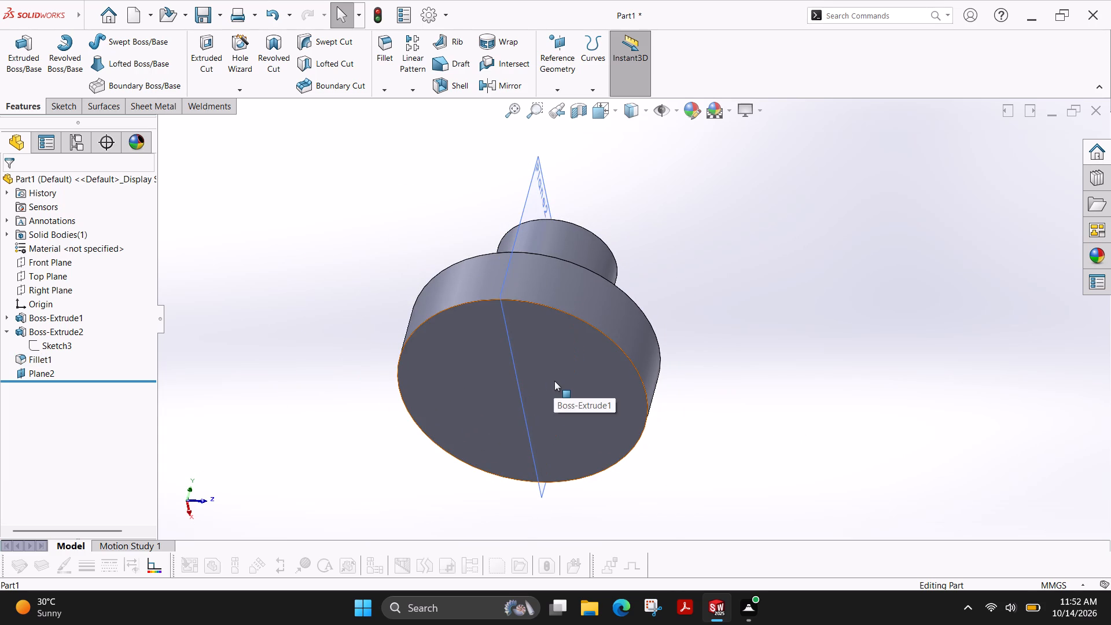
{"action": "left_click", "coordinate": [554, 381]}
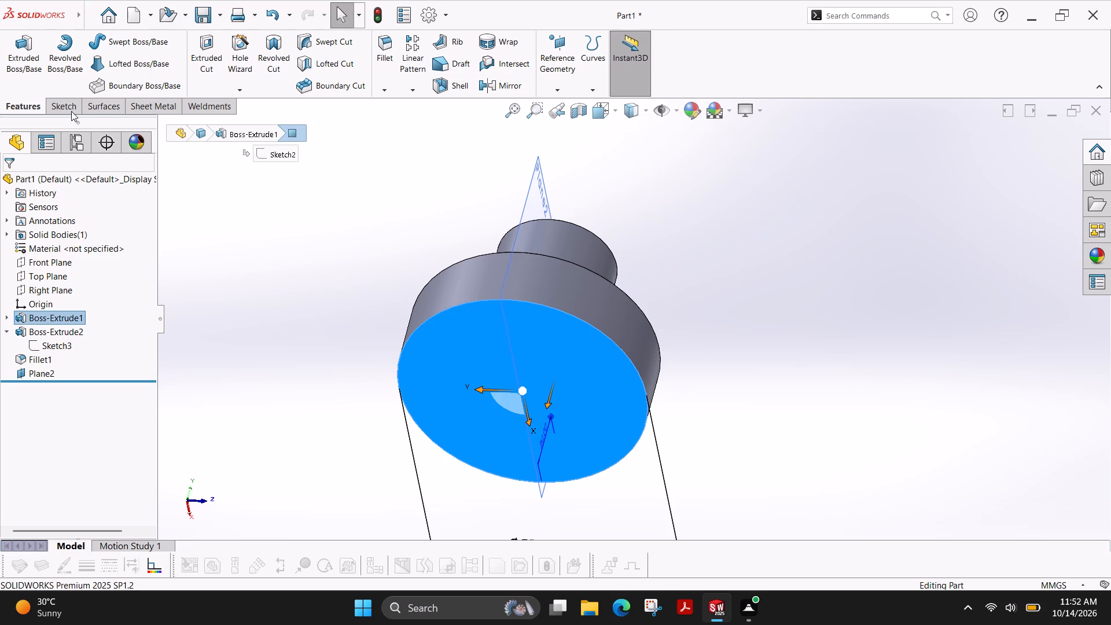
{"action": "left_click", "coordinate": [71, 111]}
{"action": "left_click", "coordinate": [21, 52]}
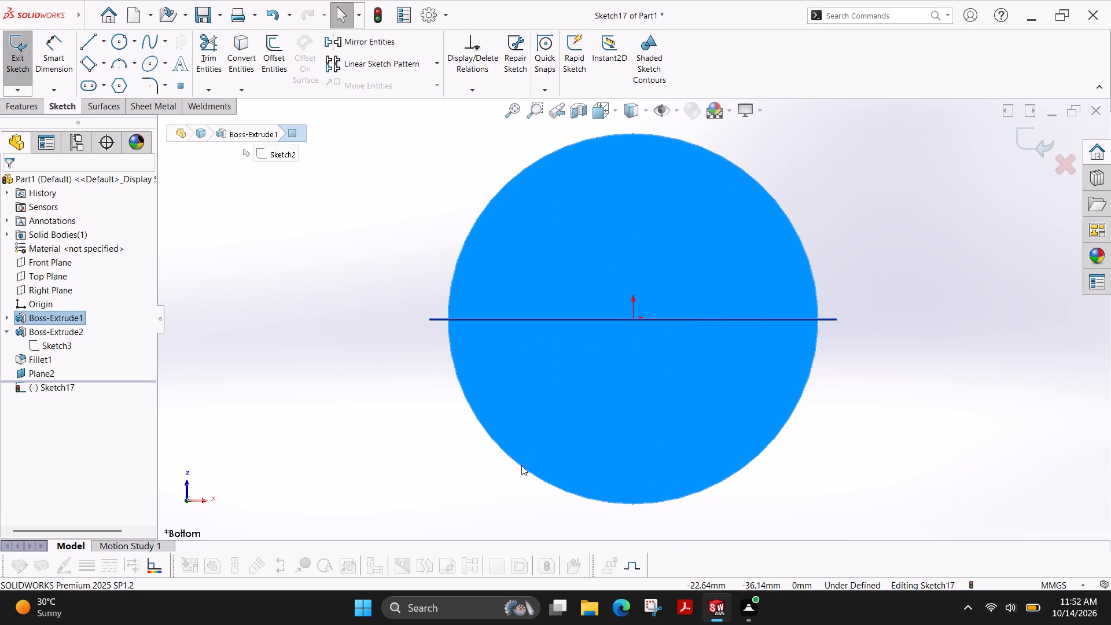
{"action": "left_click", "coordinate": [122, 44]}
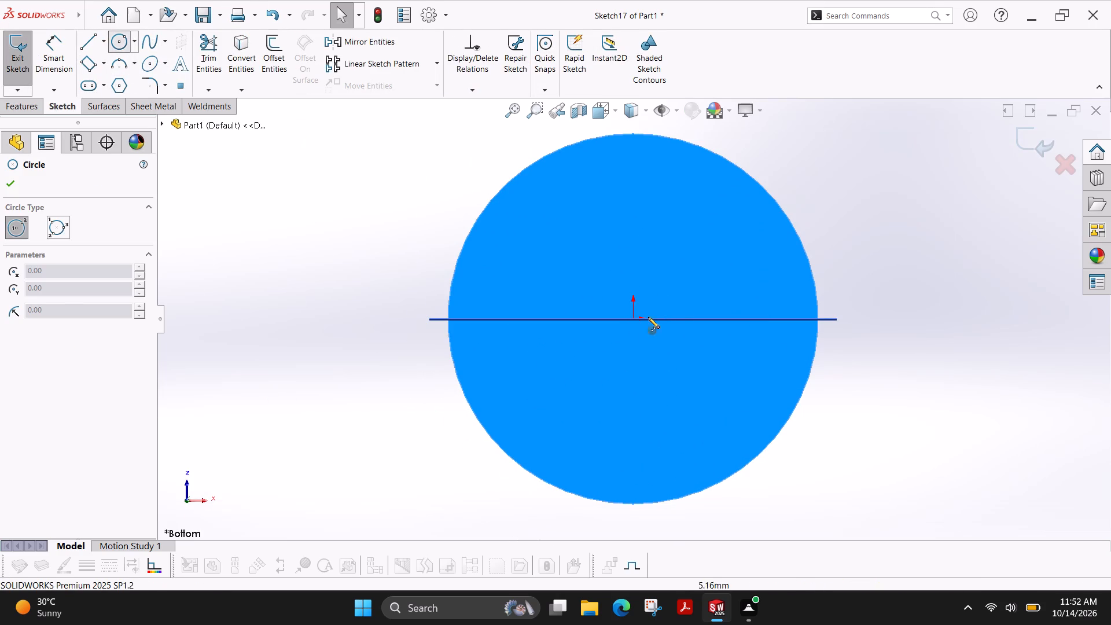
{"action": "left_click", "coordinate": [634, 320]}
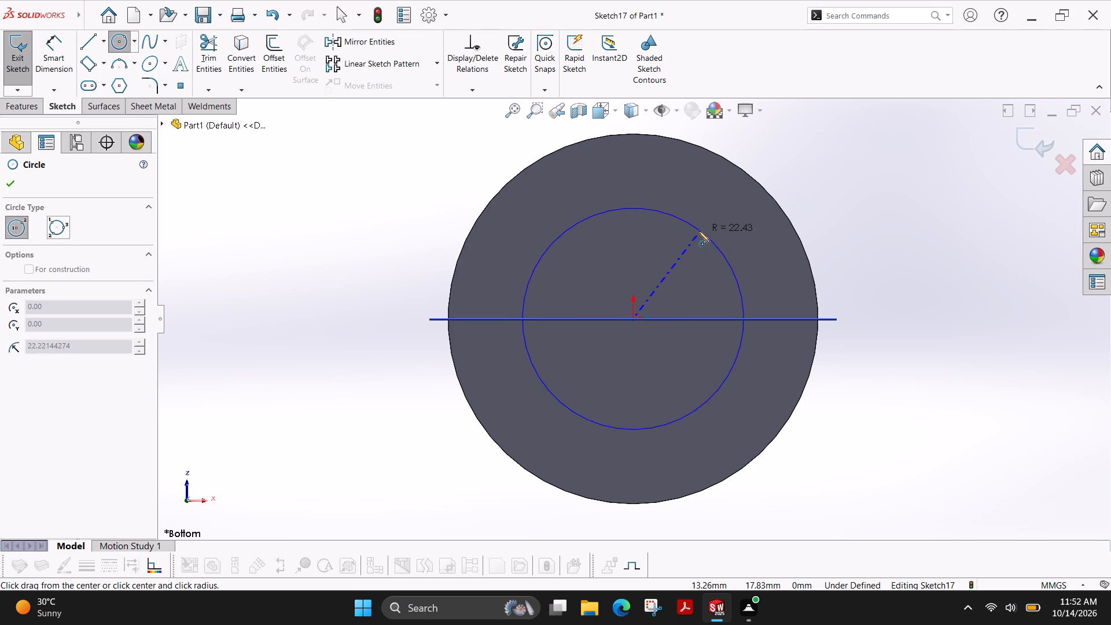
{"action": "left_click", "coordinate": [698, 231]}
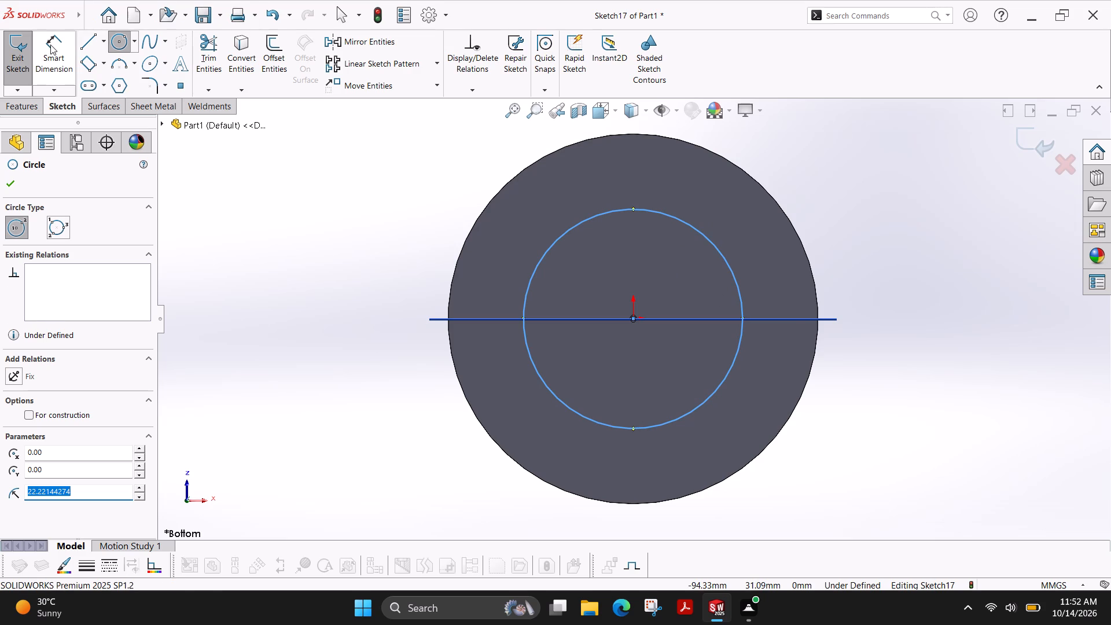
Dimension the underside circle's diameter as 36 mm.
{"action": "left_click", "coordinate": [50, 45]}
{"action": "left_click", "coordinate": [731, 270]}
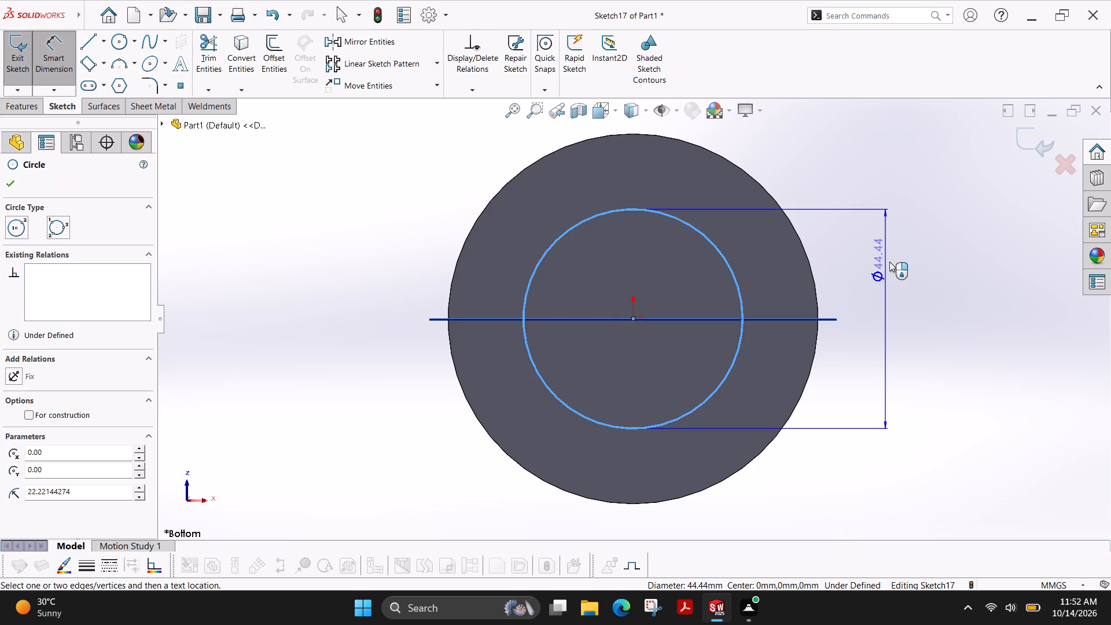
{"action": "left_click", "coordinate": [896, 266]}
{"action": "type", "text": "36"}
{"action": "key", "text": "Return"}
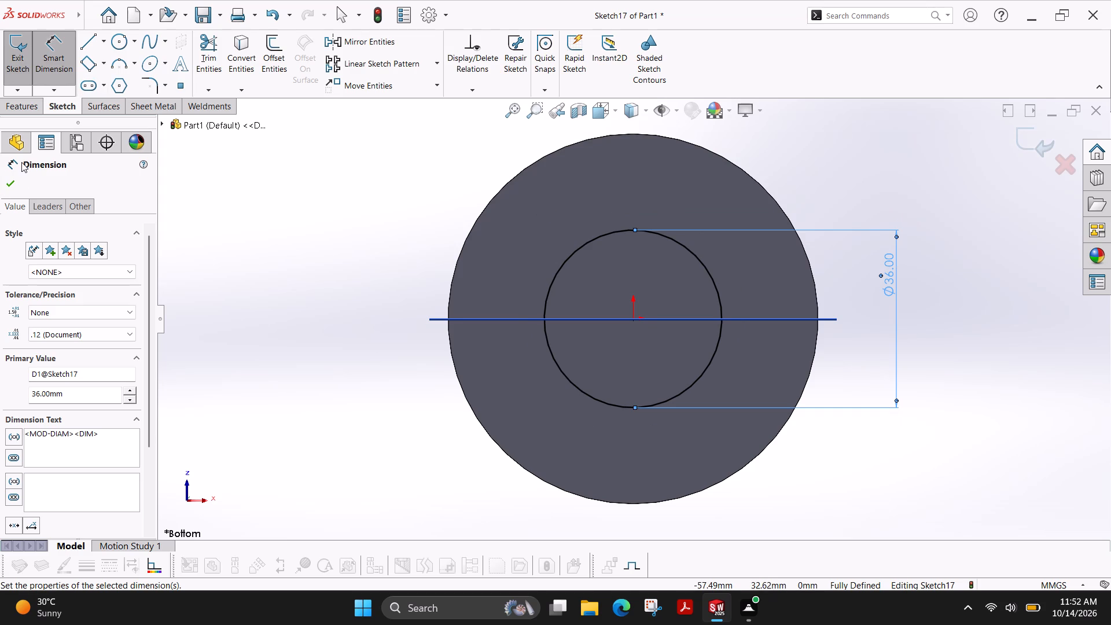
{"action": "left_click", "coordinate": [11, 179]}
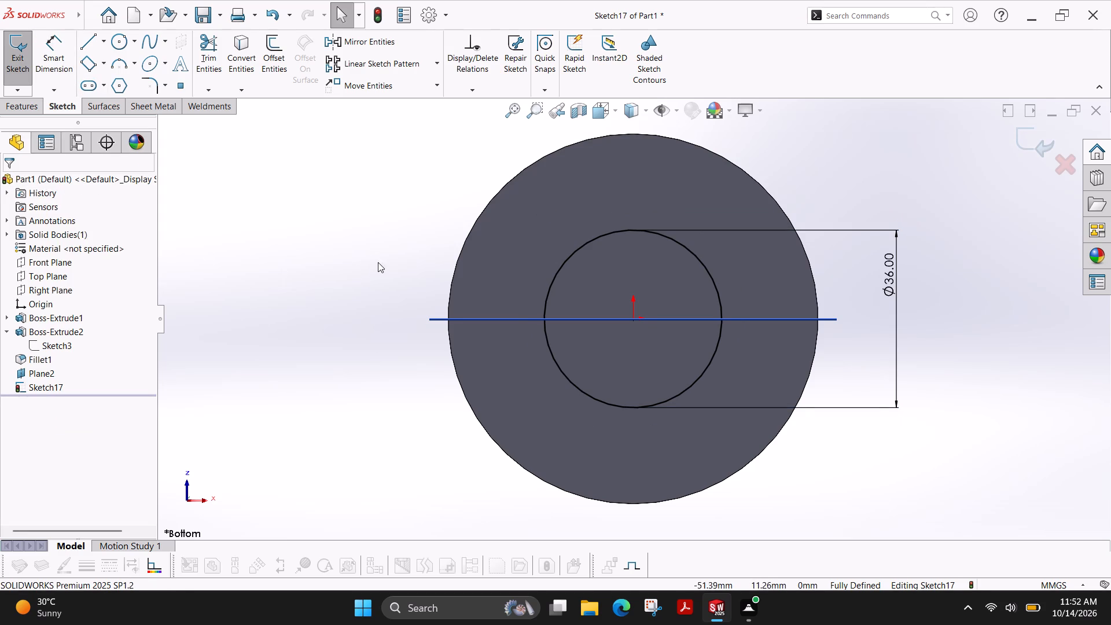
Extrude the 36 mm underside circle as a blind boss, 29 mm deep, with the direction reversed into the disc toward the upper boss.
{"action": "middle_click_drag", "start_coordinate": [388, 203], "coordinate": [288, 420], "text": "ctrl+shift"}
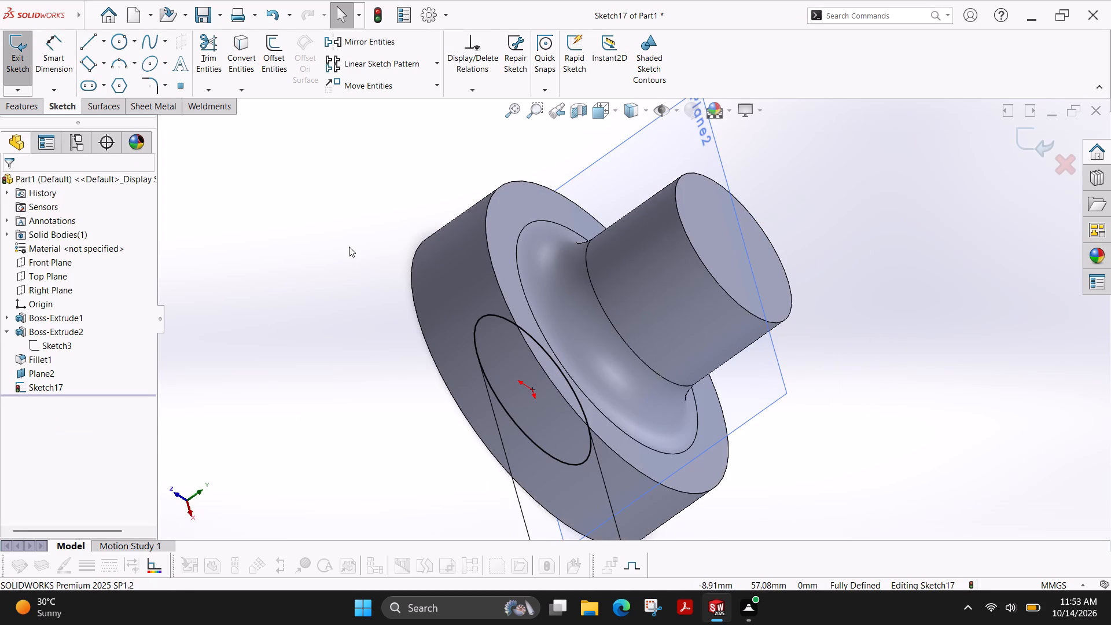
{"action": "middle_click_drag", "start_coordinate": [390, 207], "coordinate": [367, 214], "text": "ctrl+shift"}
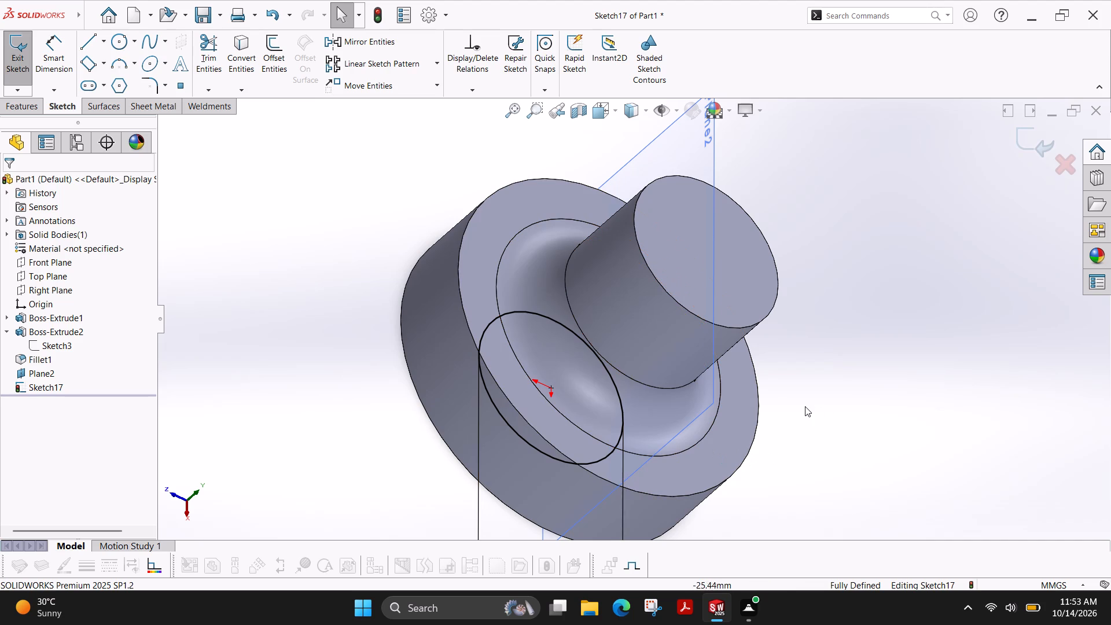
{"action": "scroll", "coordinate": [805, 406], "scroll_direction": "up", "scroll_amount": 2}
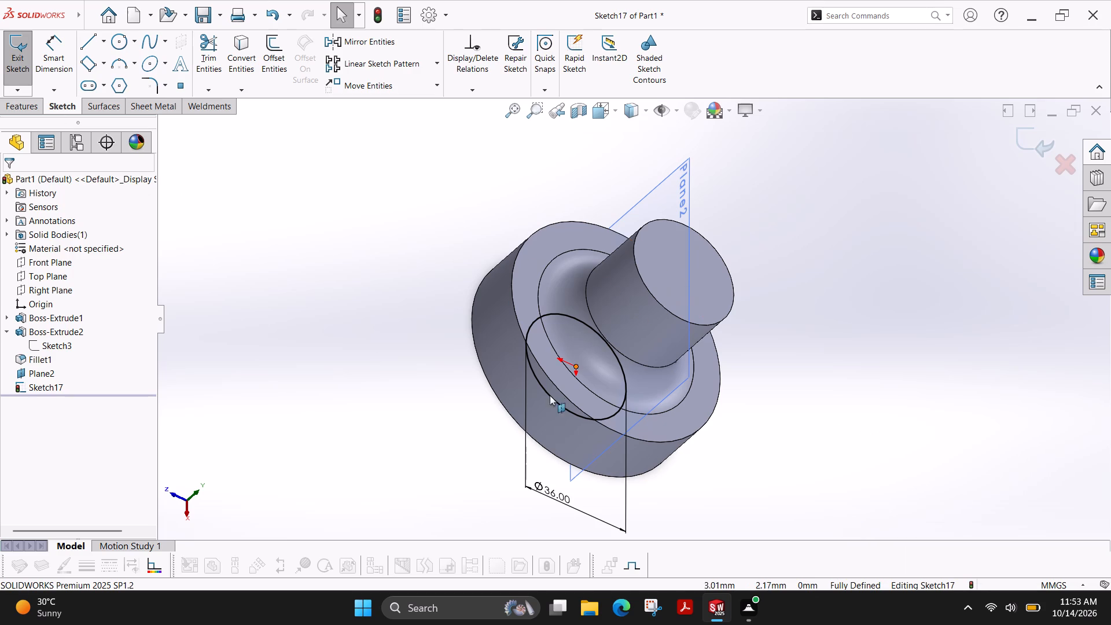
{"action": "left_click", "coordinate": [23, 109]}
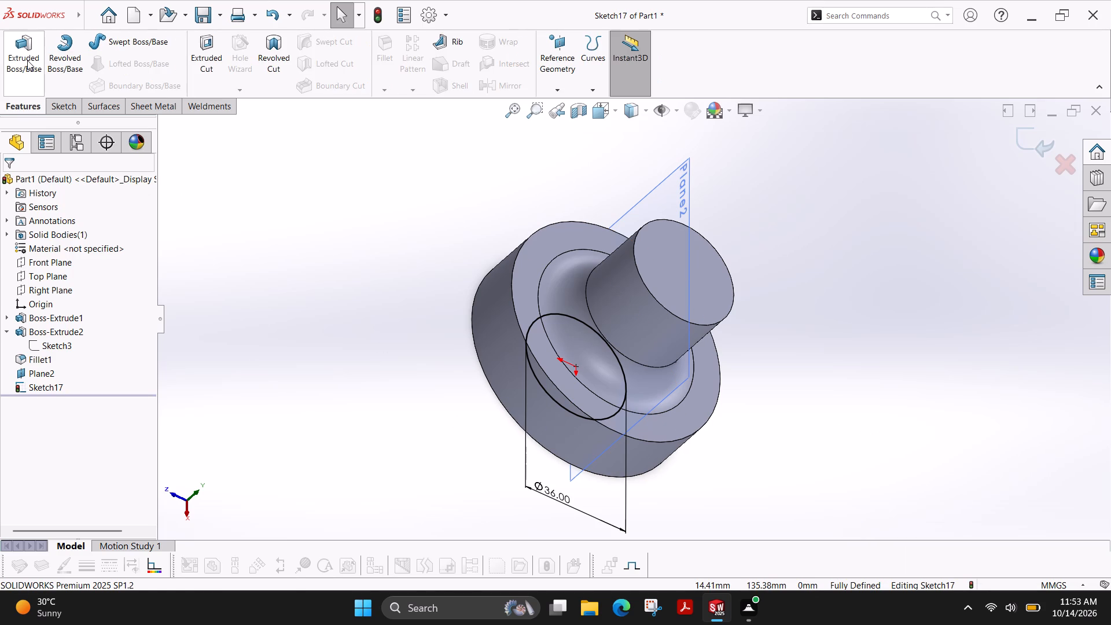
{"action": "left_click", "coordinate": [27, 60]}
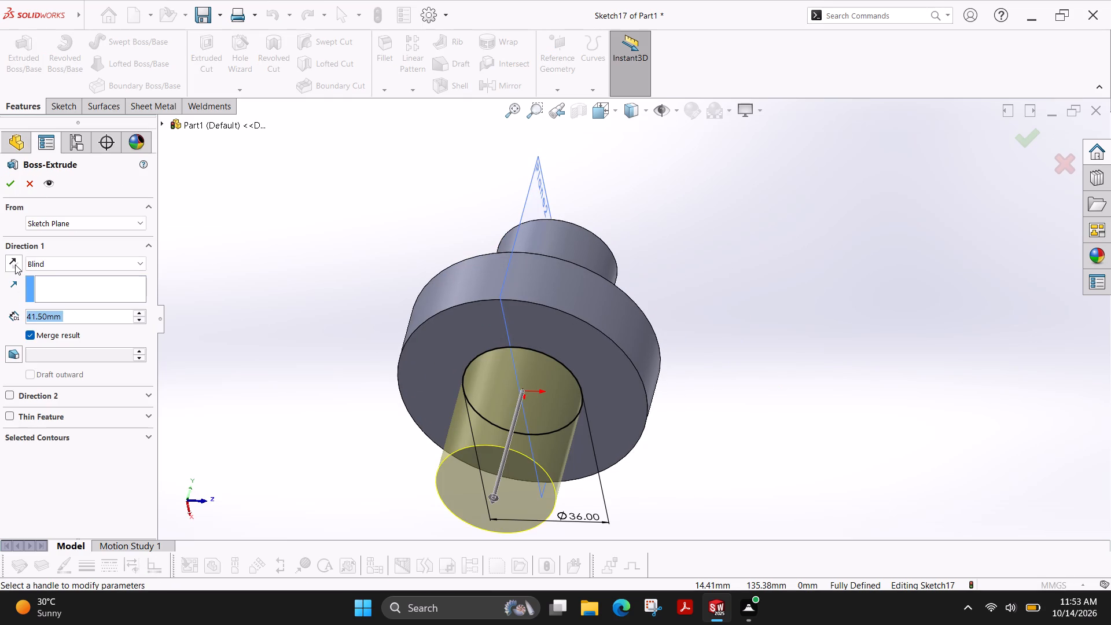
{"action": "left_click", "coordinate": [15, 264]}
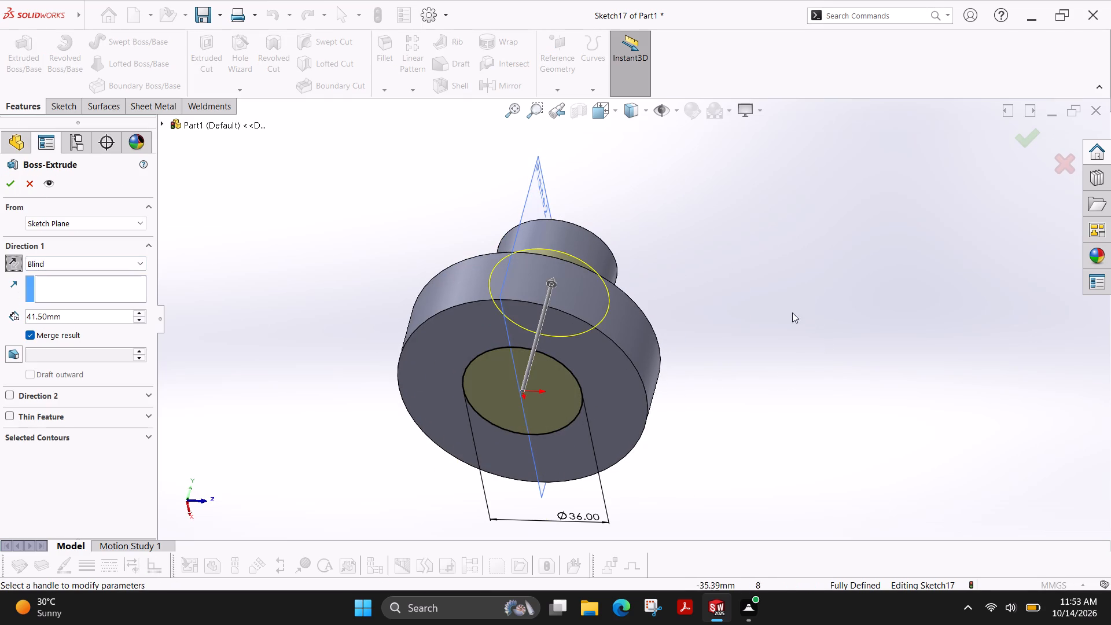
{"action": "middle_click_drag", "start_coordinate": [772, 307], "coordinate": [725, 451], "text": "ctrl+shift"}
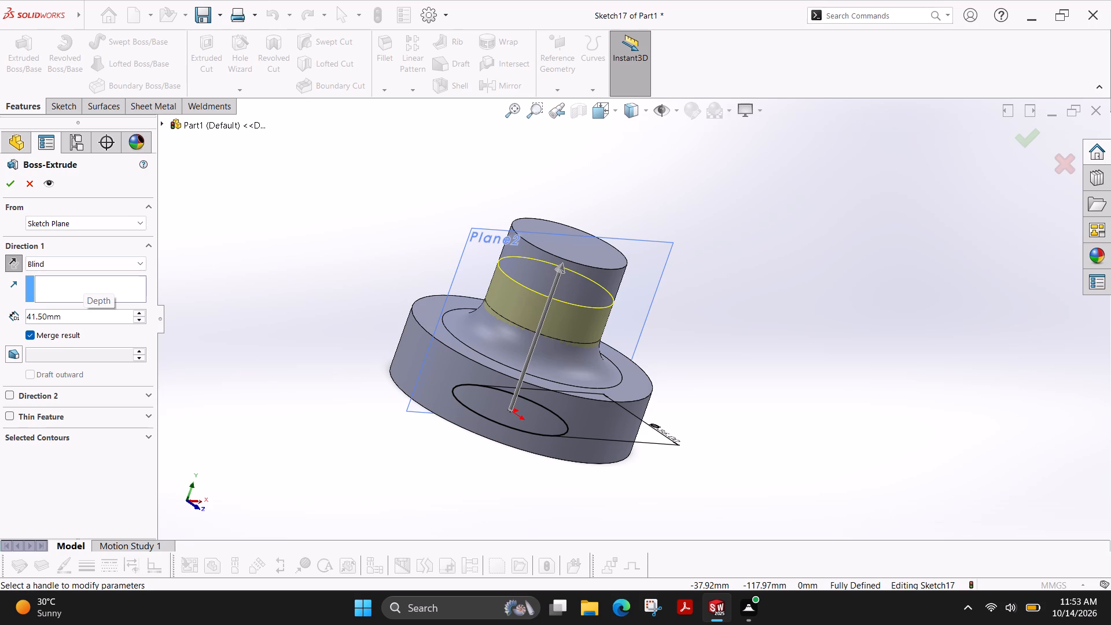
{"action": "double_click", "coordinate": [78, 313]}
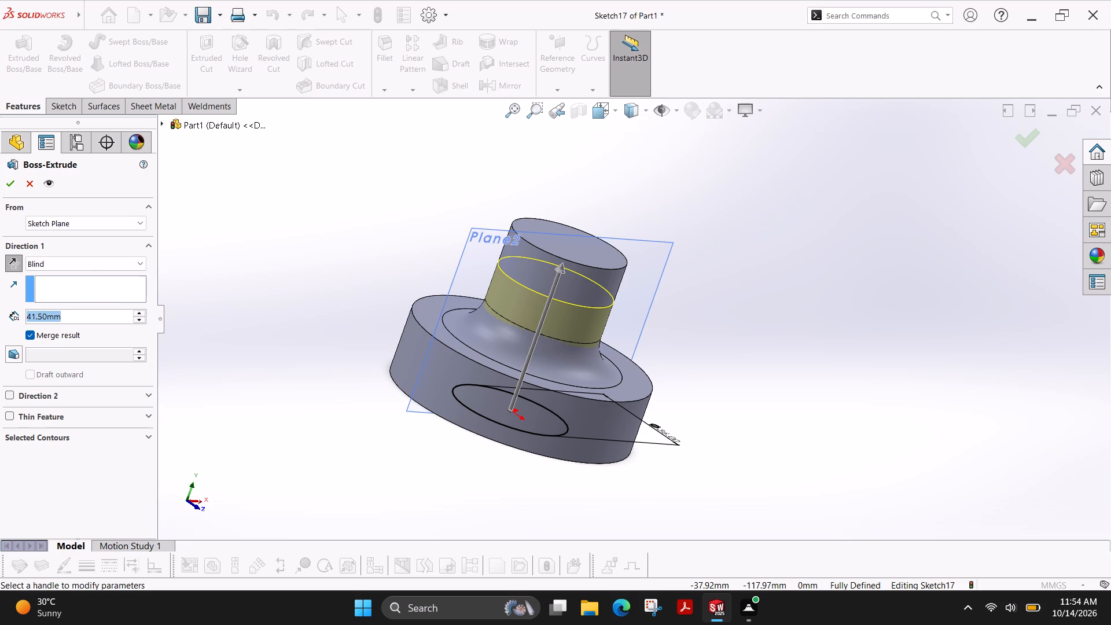
{"action": "type", "text": "29"}
{"action": "key", "text": "Return"}
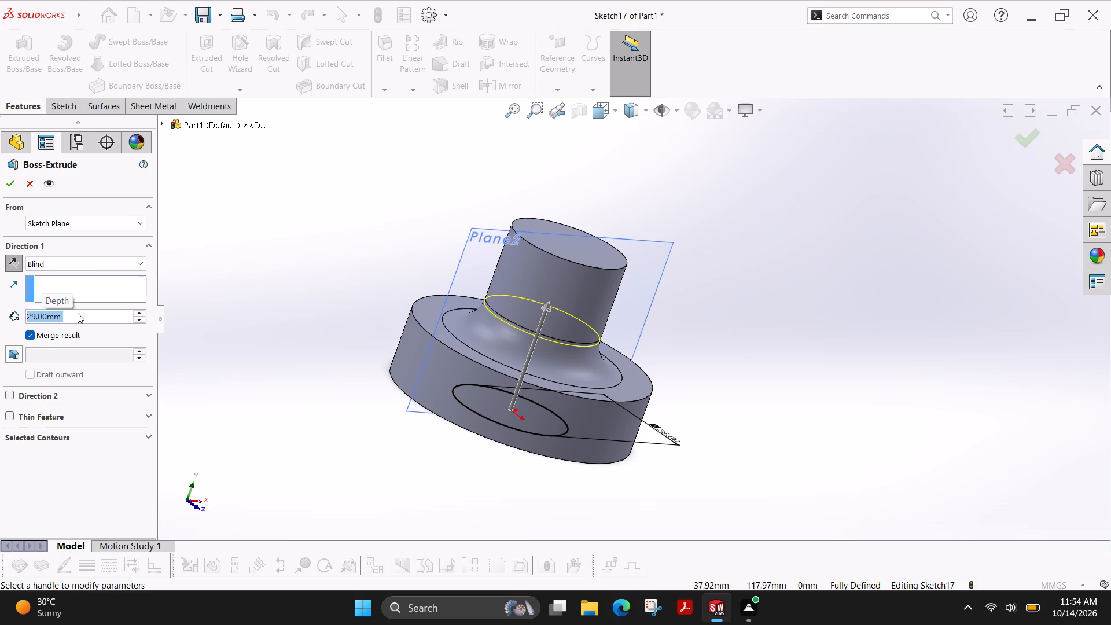
{"action": "left_click", "coordinate": [10, 182]}
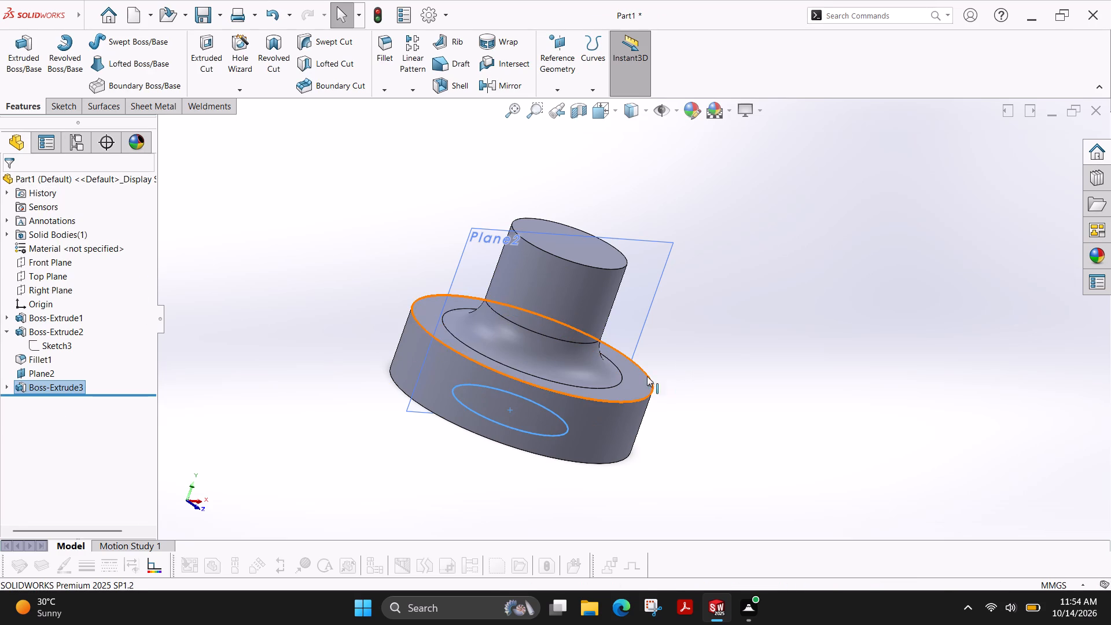
Examine up close where the 29 mm extrusion ends relative to the fillet and the base of the upper boss.
{"action": "scroll", "coordinate": [580, 364], "scroll_direction": "down", "scroll_amount": 5}
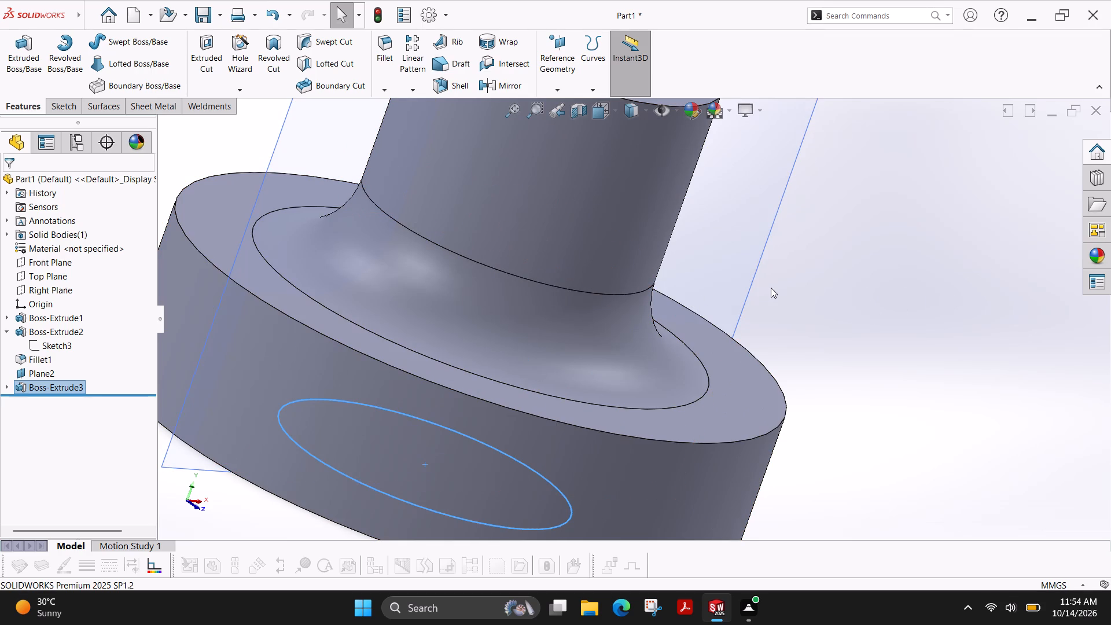
{"action": "key", "text": "Escape"}
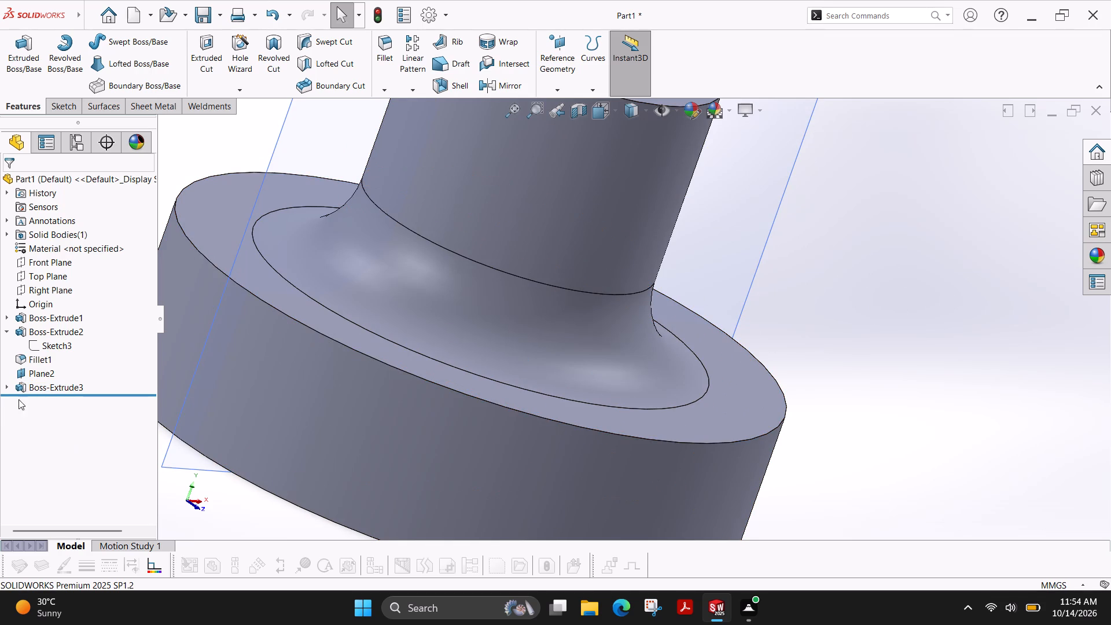
{"action": "left_click", "coordinate": [72, 387]}
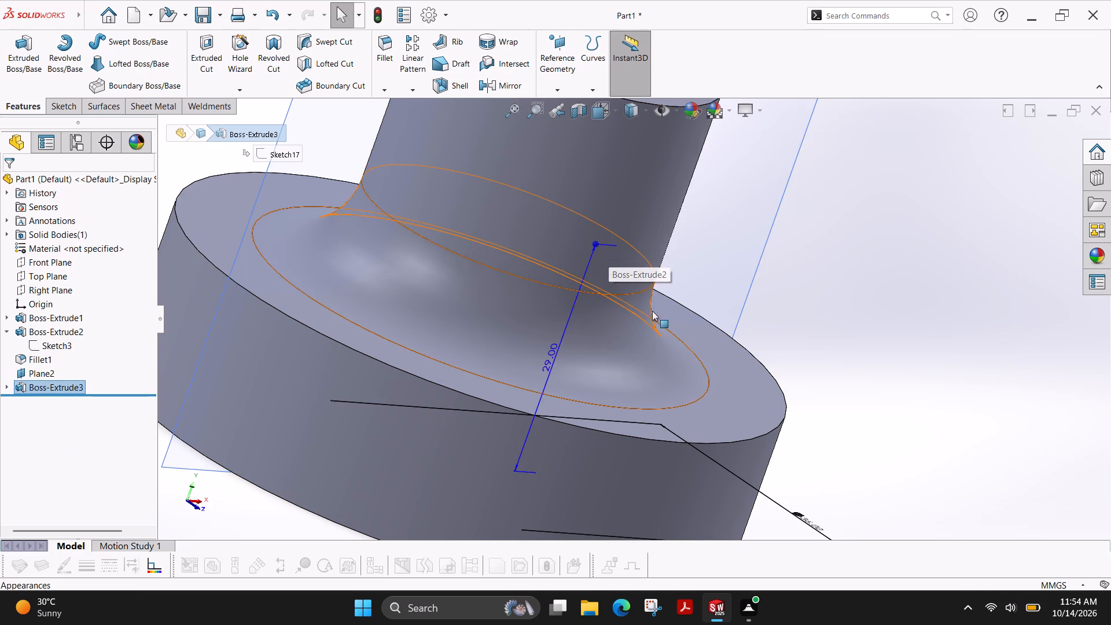
{"action": "scroll", "coordinate": [673, 358], "scroll_direction": "down", "scroll_amount": 2}
{"action": "scroll", "coordinate": [674, 358], "scroll_direction": "up", "scroll_amount": 3}
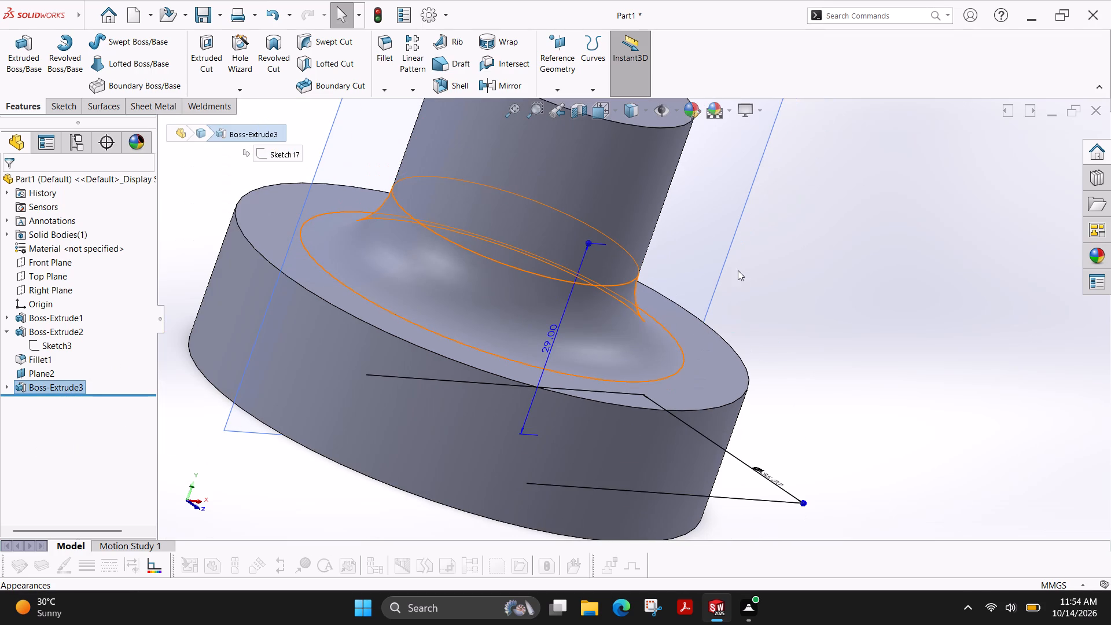
{"action": "middle_click_drag", "start_coordinate": [692, 306], "coordinate": [711, 274], "text": "ctrl+shift"}
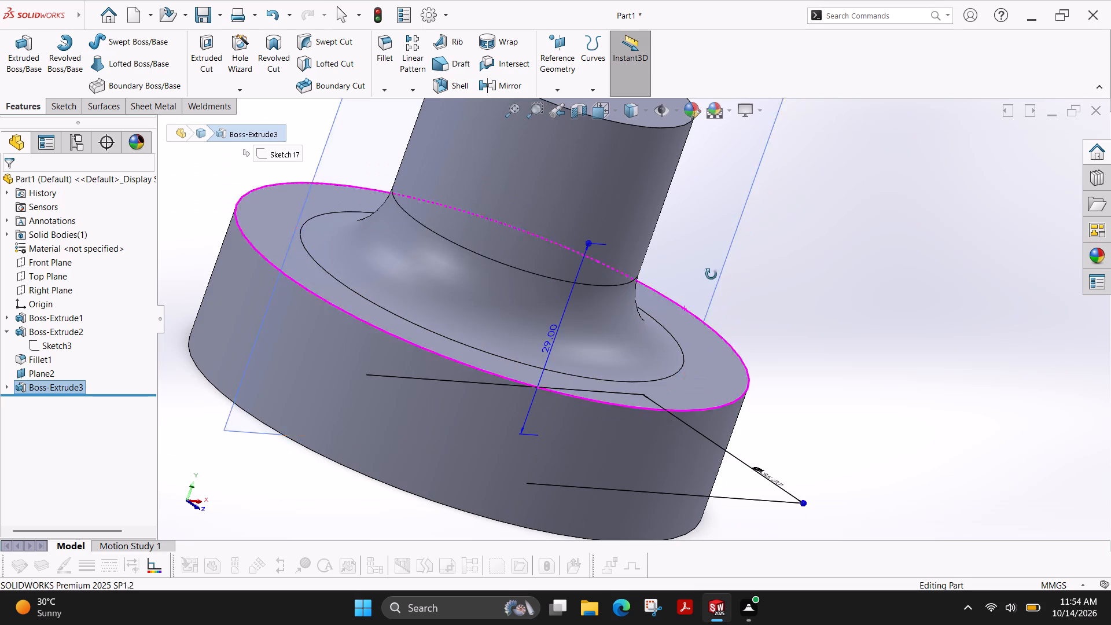
{"action": "middle_click_drag", "start_coordinate": [711, 274], "coordinate": [675, 240], "text": "ctrl+shift"}
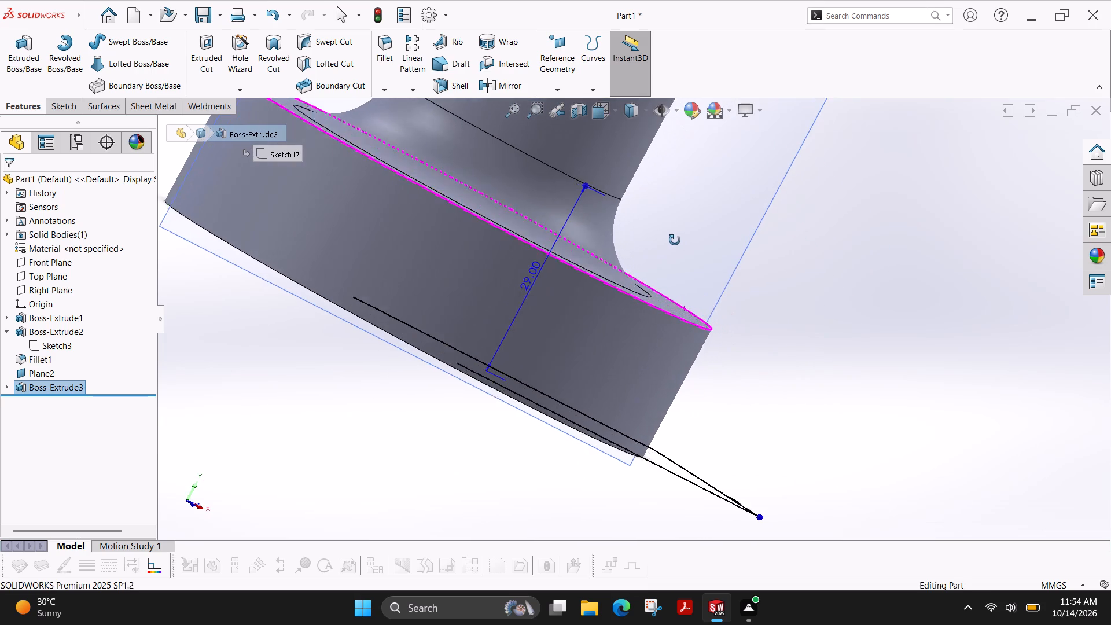
{"action": "middle_click_drag", "start_coordinate": [675, 240], "coordinate": [688, 286], "text": "ctrl+shift"}
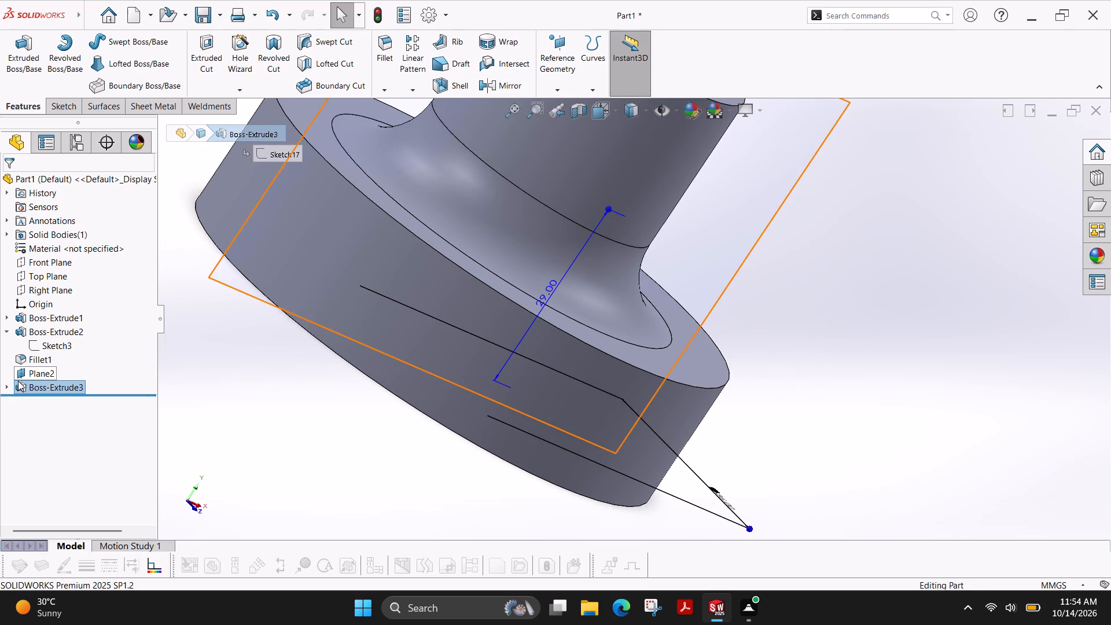
{"action": "key", "text": "Escape"}
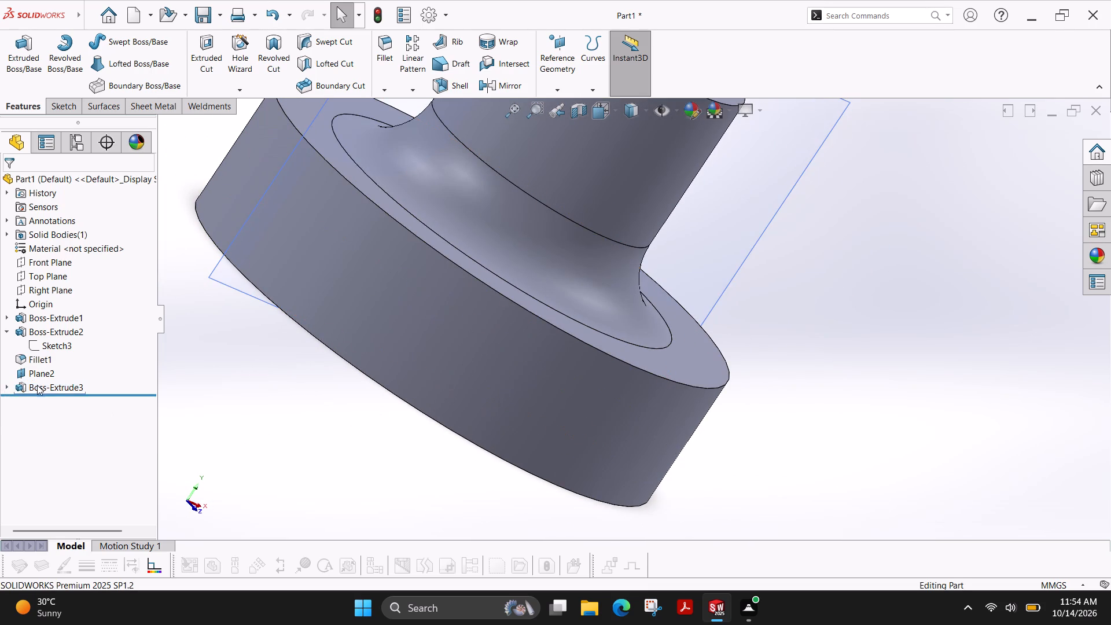
Delete the 29 mm underside boss extrusion and the 36 mm circle sketch it was built from.
{"action": "left_click", "coordinate": [5, 384]}
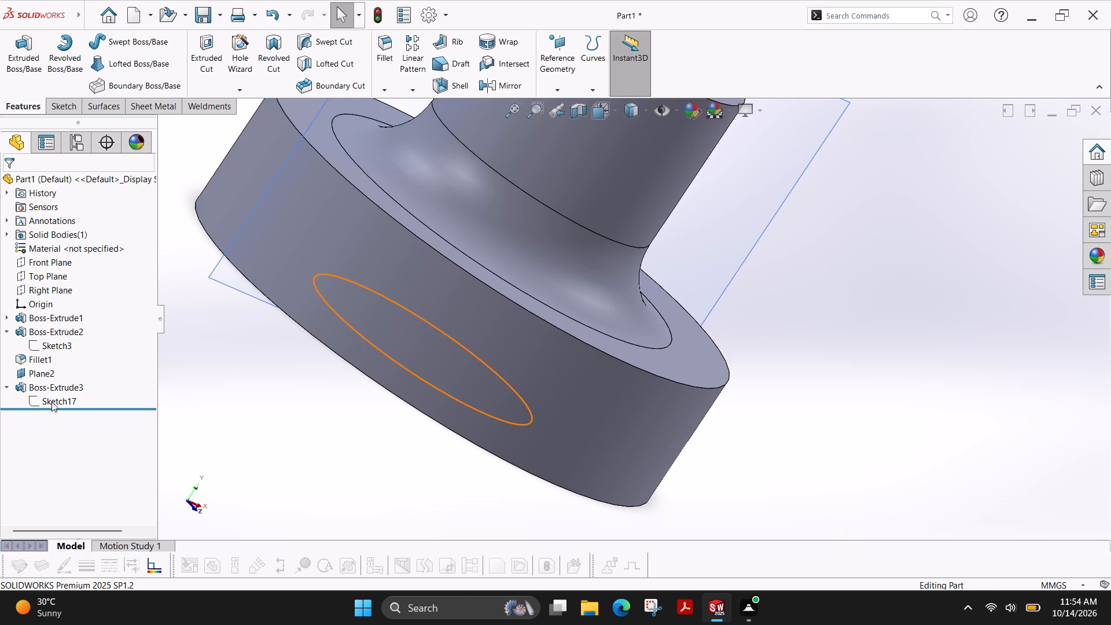
{"action": "left_click", "coordinate": [64, 385]}
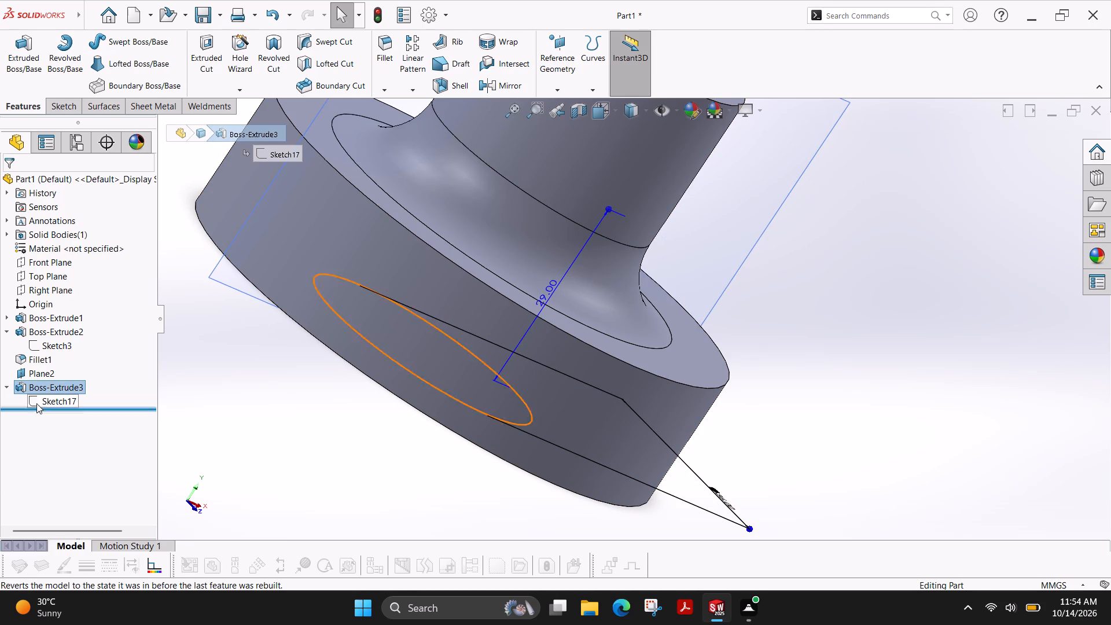
{"action": "key", "text": "Delete"}
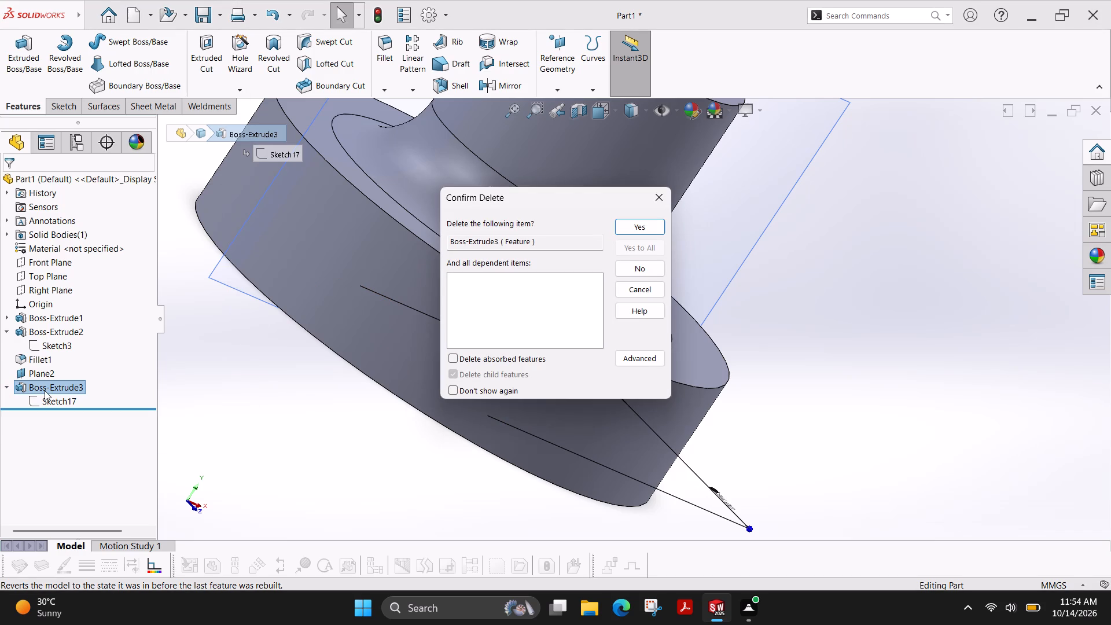
{"action": "left_click", "coordinate": [638, 230]}
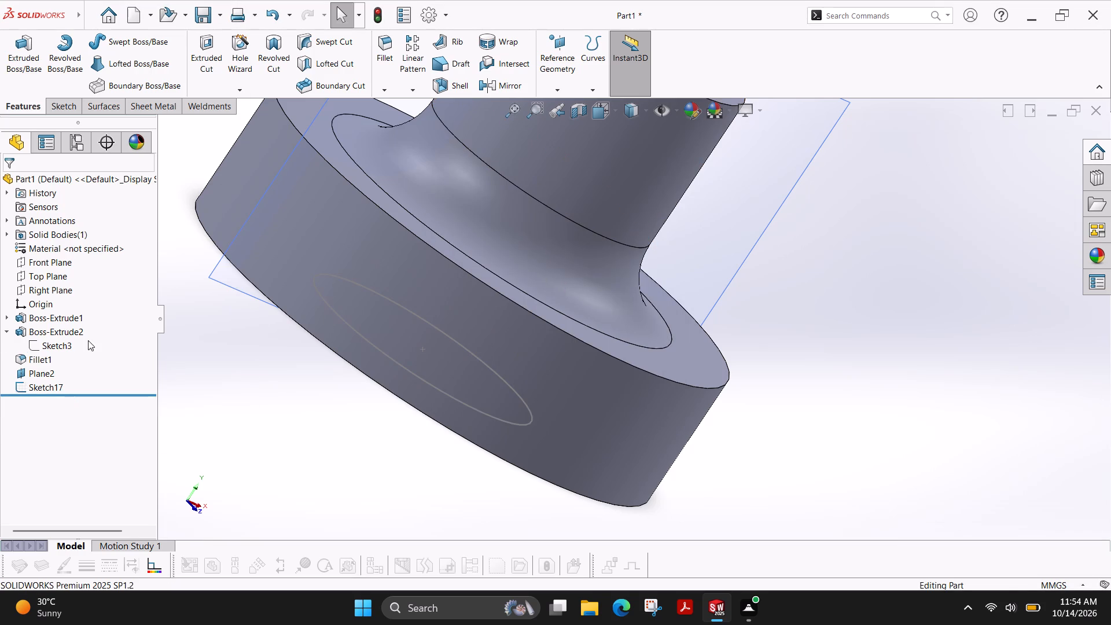
{"action": "left_click", "coordinate": [39, 385]}
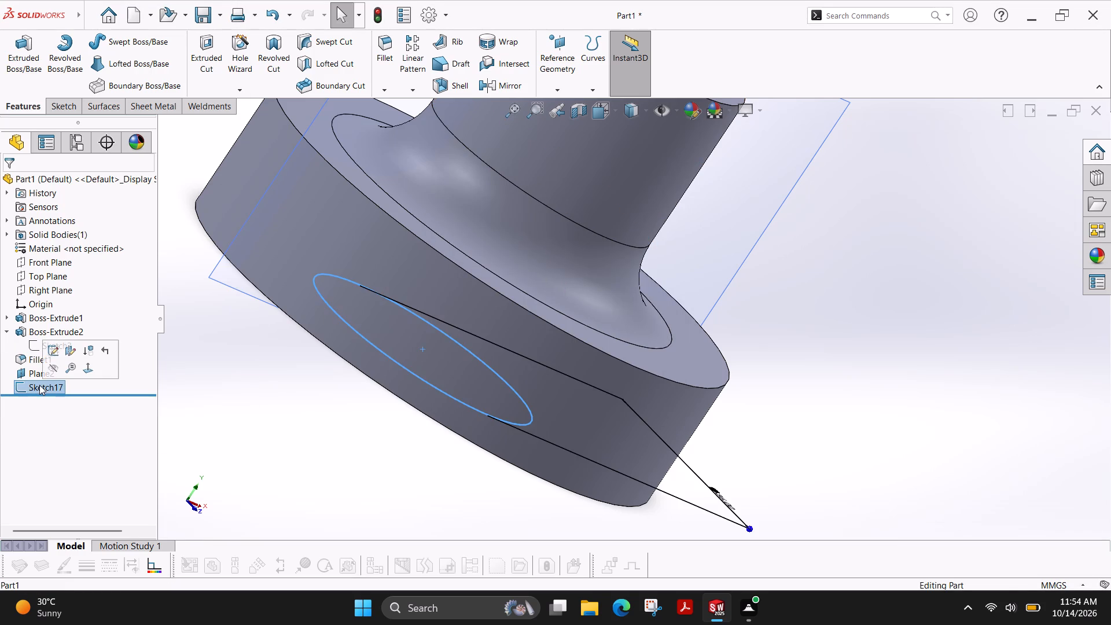
{"action": "key", "text": "Delete"}
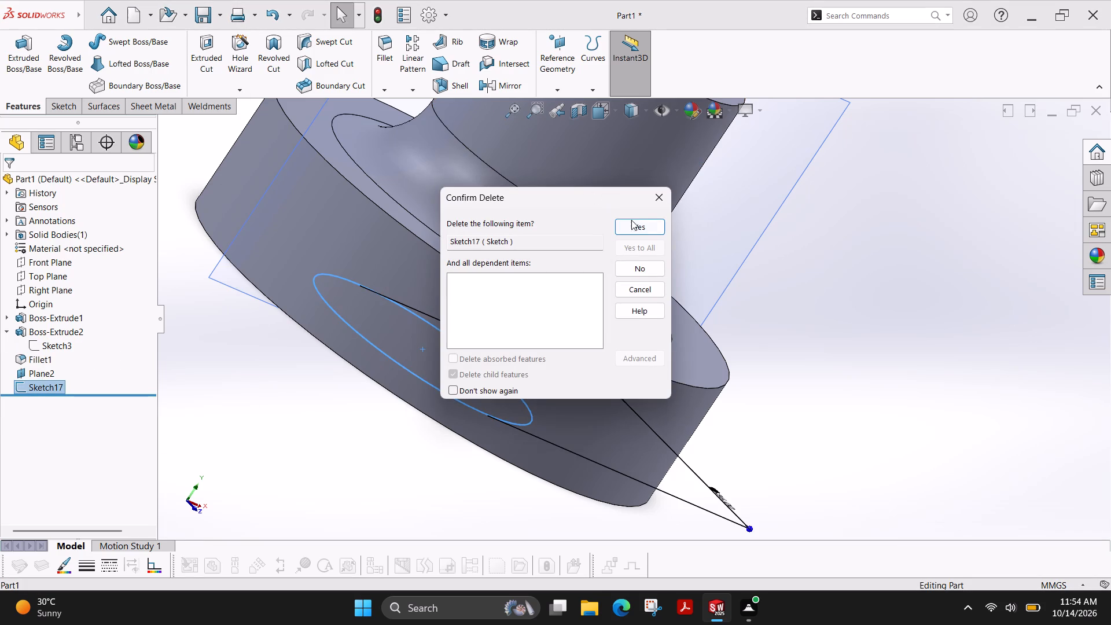
{"action": "left_click", "coordinate": [633, 225]}
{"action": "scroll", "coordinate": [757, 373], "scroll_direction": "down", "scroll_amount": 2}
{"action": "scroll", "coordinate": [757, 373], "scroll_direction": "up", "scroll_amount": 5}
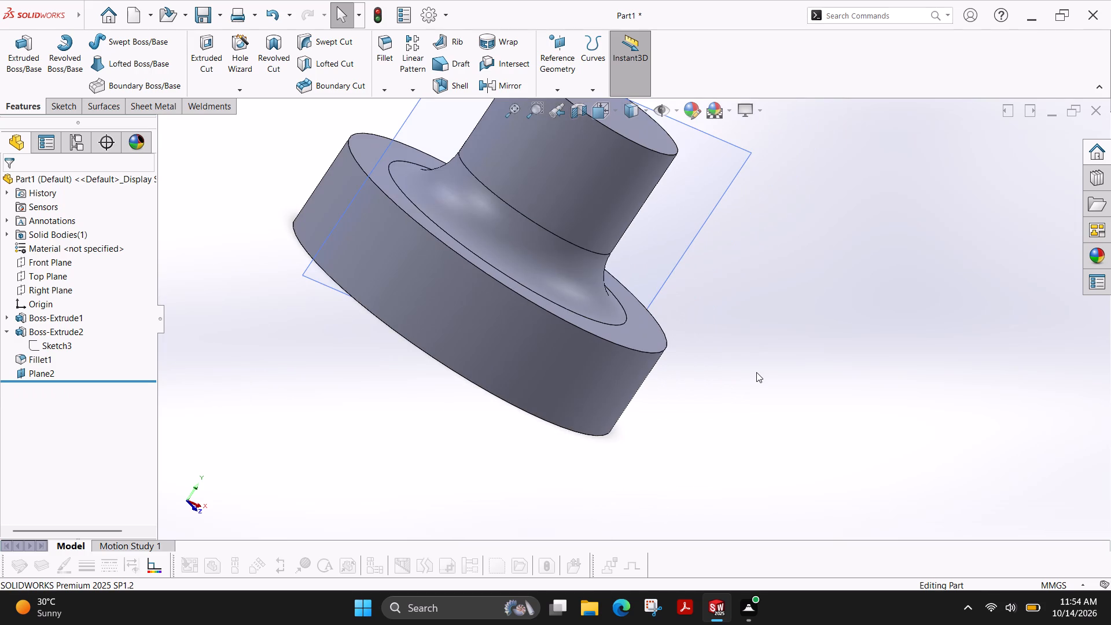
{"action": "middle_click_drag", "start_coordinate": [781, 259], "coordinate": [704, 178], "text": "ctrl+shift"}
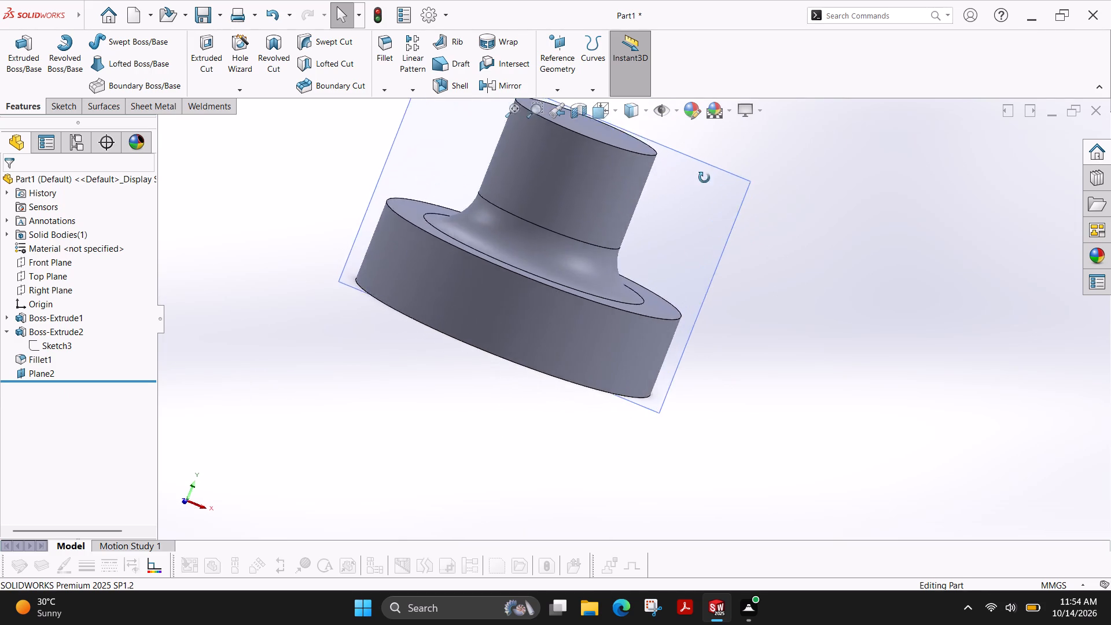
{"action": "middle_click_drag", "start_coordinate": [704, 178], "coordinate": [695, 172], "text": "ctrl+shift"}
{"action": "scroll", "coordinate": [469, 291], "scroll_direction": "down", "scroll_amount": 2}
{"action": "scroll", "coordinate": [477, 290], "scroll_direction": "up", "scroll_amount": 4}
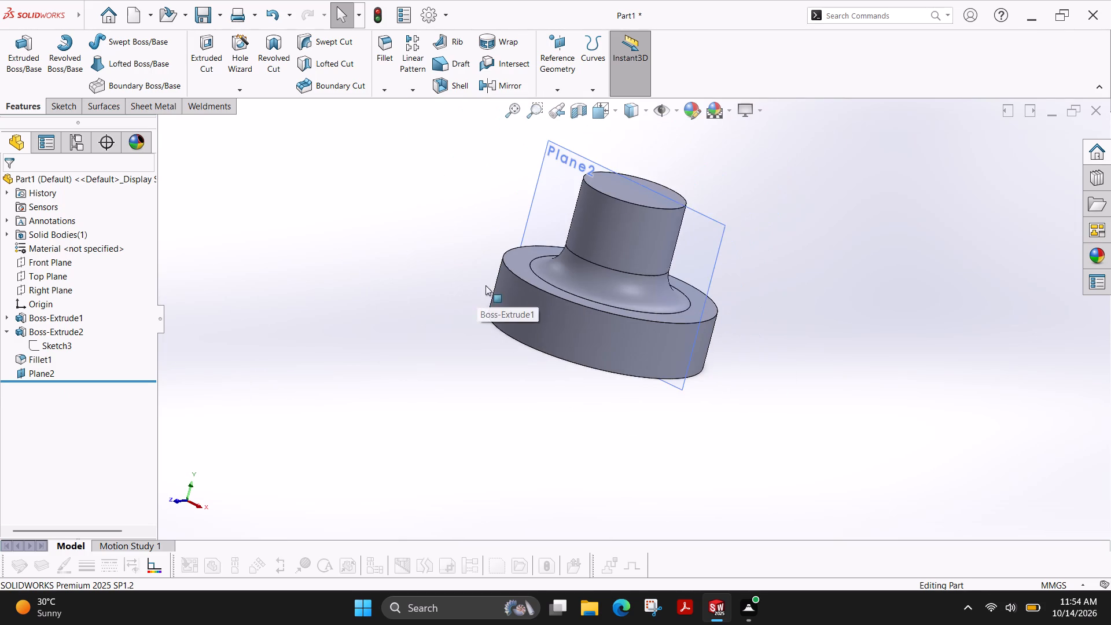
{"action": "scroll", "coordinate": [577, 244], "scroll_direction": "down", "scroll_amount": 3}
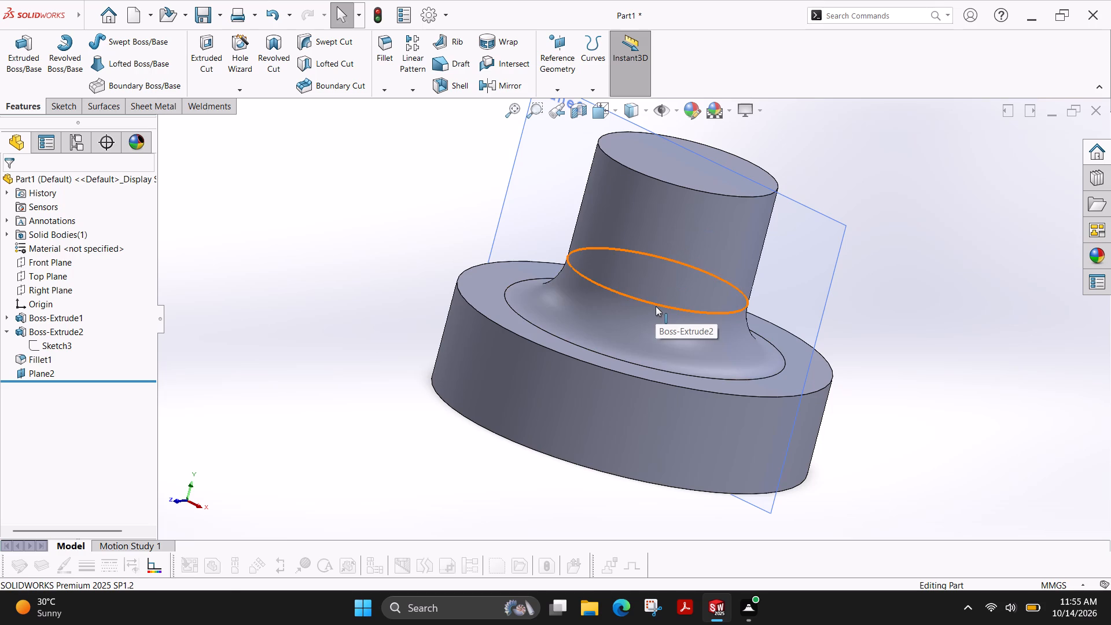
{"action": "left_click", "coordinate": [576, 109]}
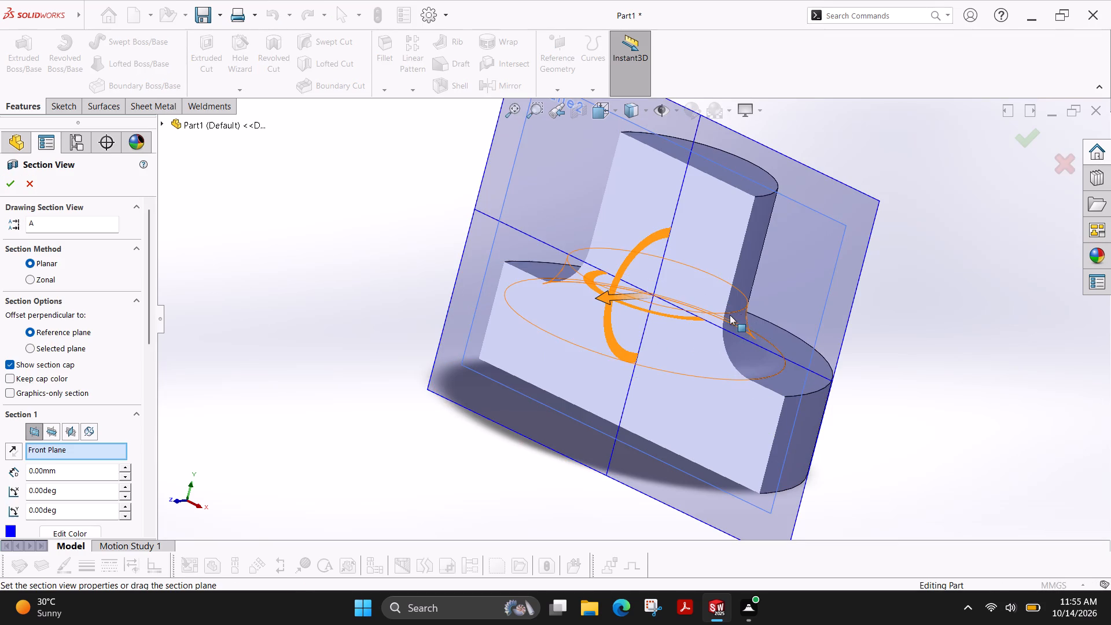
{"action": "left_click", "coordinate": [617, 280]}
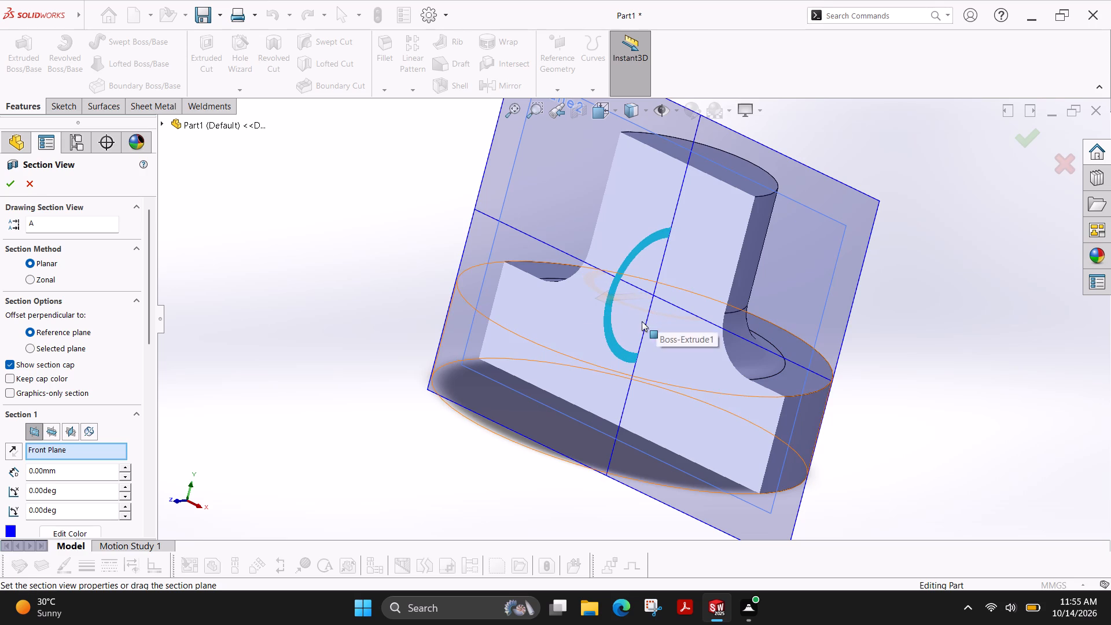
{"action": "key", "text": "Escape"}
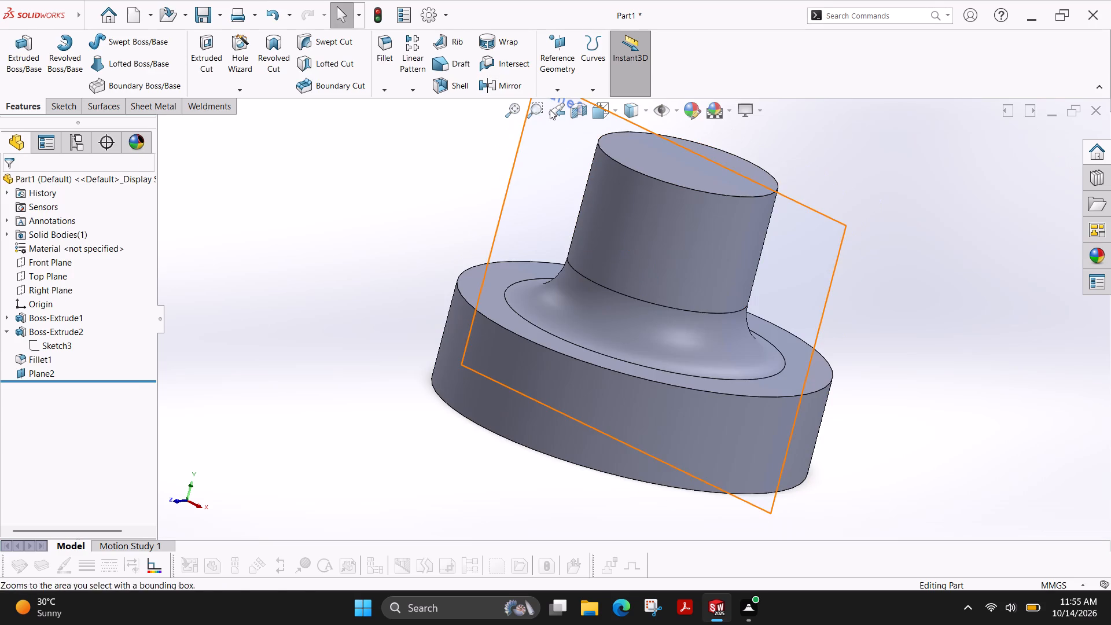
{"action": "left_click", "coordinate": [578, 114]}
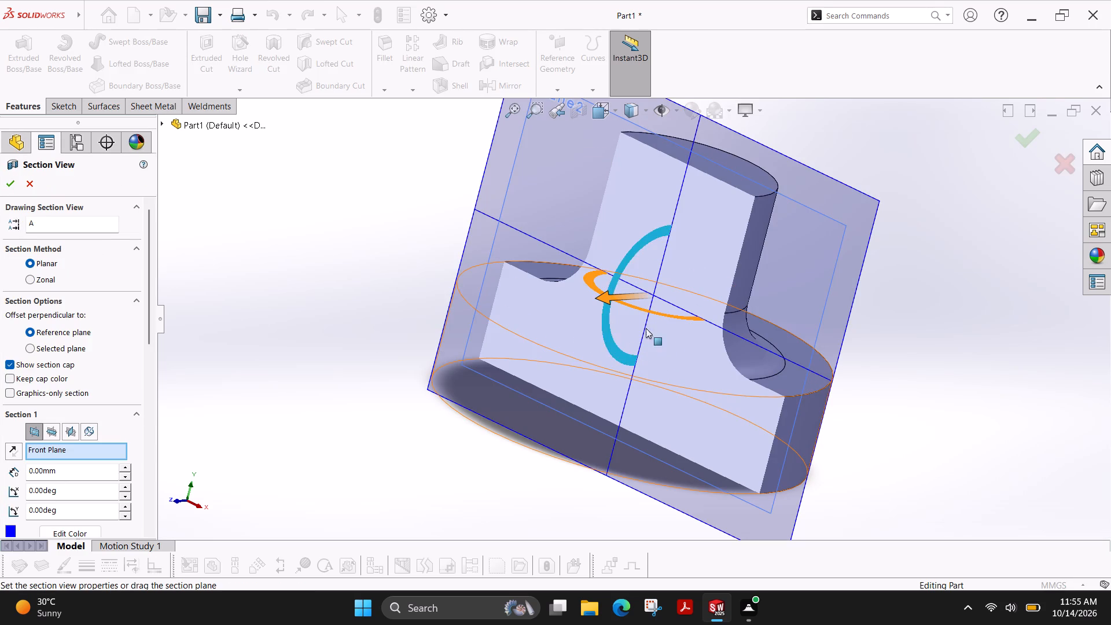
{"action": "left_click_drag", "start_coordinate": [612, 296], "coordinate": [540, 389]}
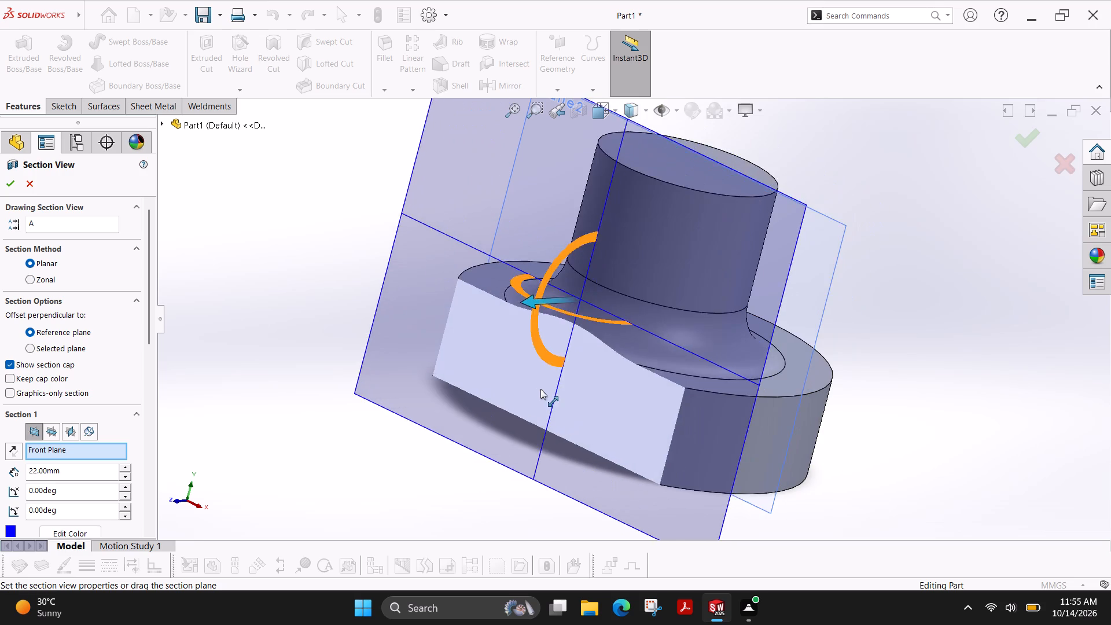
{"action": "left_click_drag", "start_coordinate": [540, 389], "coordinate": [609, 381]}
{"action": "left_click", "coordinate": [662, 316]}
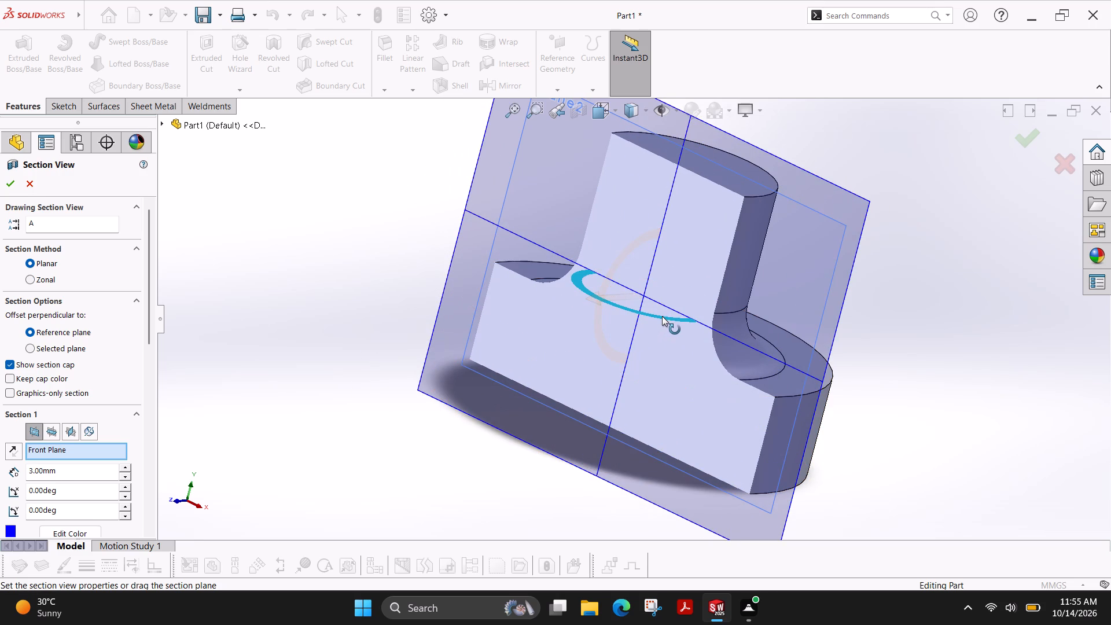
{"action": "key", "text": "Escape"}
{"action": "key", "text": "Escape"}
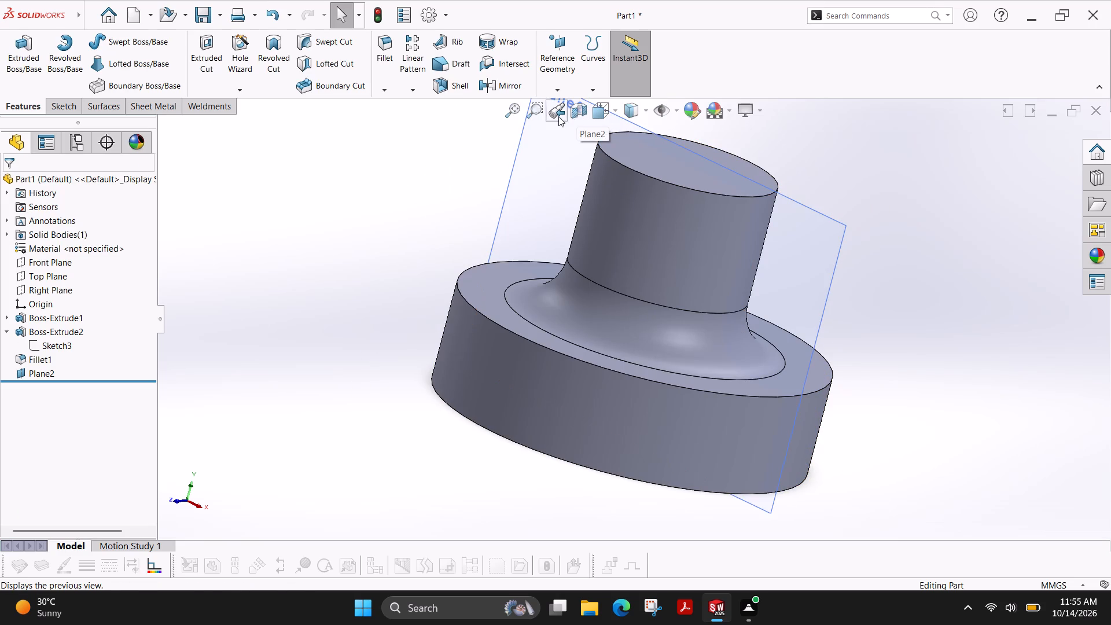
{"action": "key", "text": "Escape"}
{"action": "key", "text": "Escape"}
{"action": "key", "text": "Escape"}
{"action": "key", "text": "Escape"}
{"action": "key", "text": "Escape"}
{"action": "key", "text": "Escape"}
Create a planar section view from the Top Plane with a 29 mm offset, cutting through the boss at the fillet's upper end.
{"action": "left_click", "coordinate": [582, 113]}
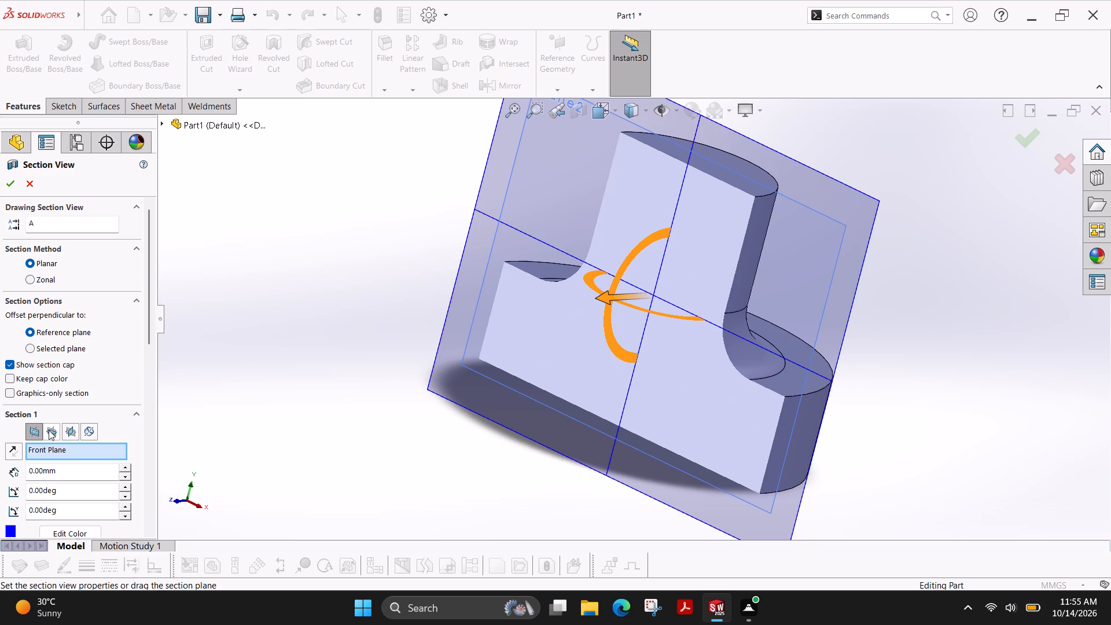
{"action": "left_click", "coordinate": [53, 431]}
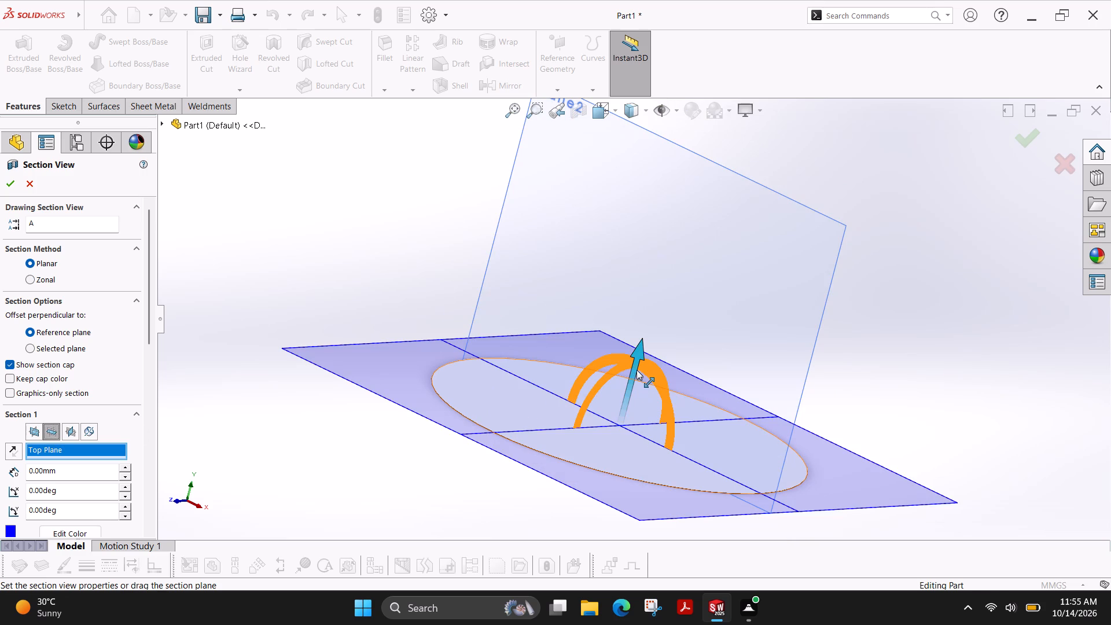
{"action": "left_click_drag", "start_coordinate": [637, 370], "coordinate": [657, 273]}
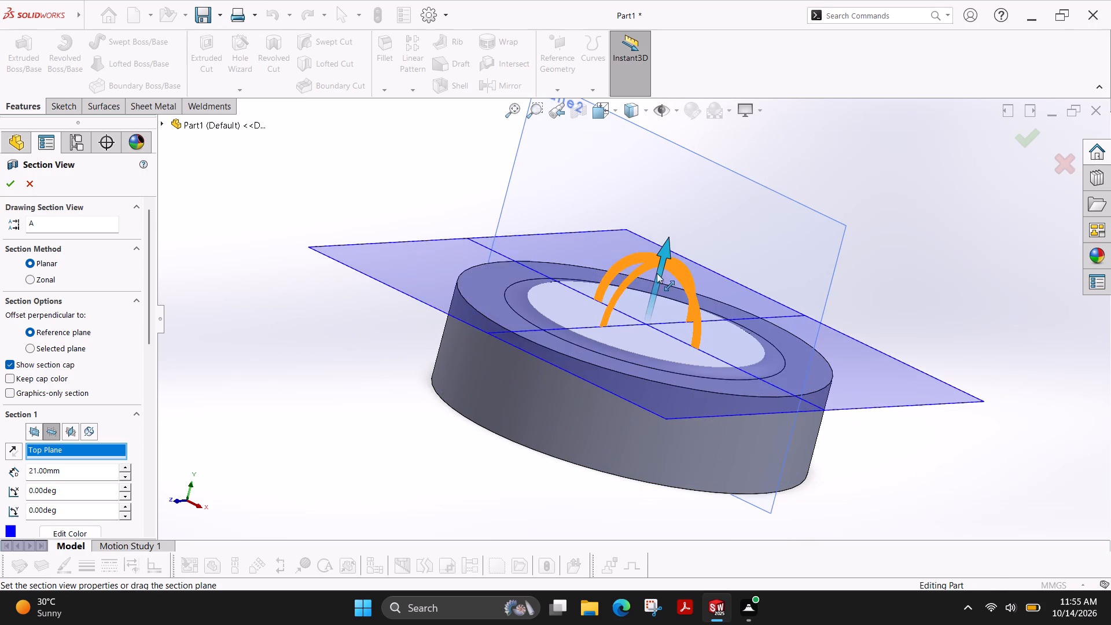
{"action": "left_click_drag", "start_coordinate": [657, 273], "coordinate": [646, 336]}
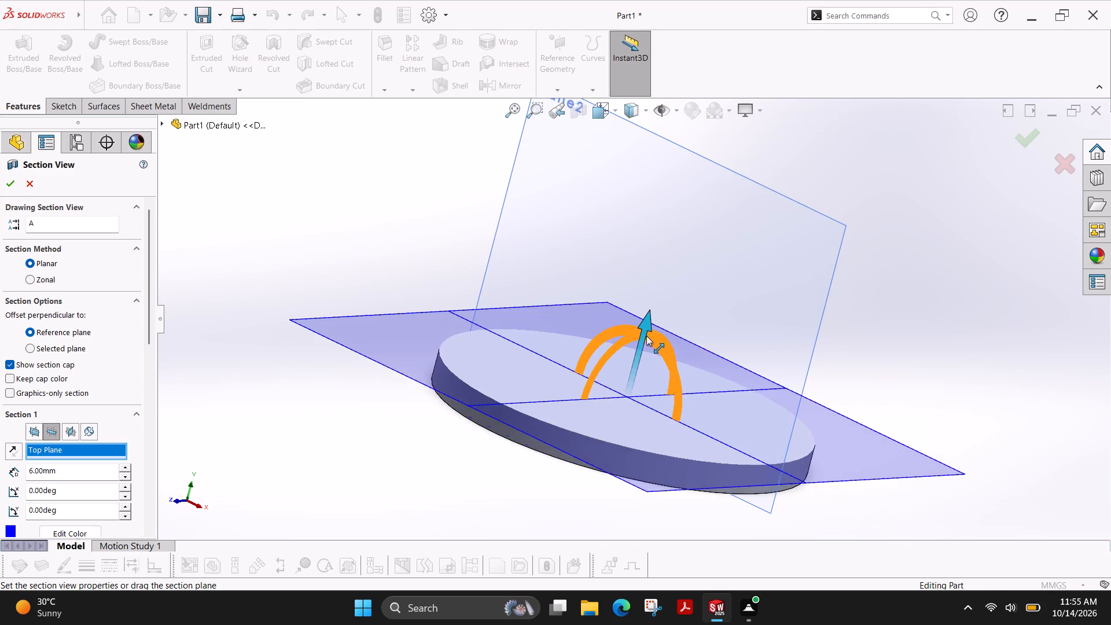
{"action": "left_click_drag", "start_coordinate": [646, 336], "coordinate": [611, 400]}
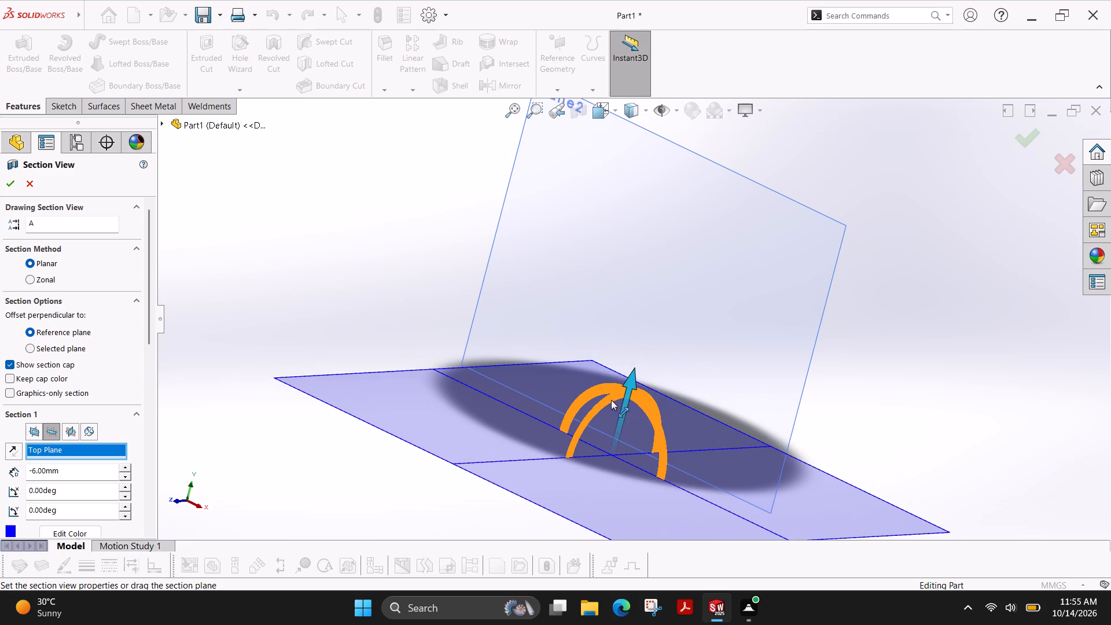
{"action": "left_click_drag", "start_coordinate": [611, 400], "coordinate": [653, 347]}
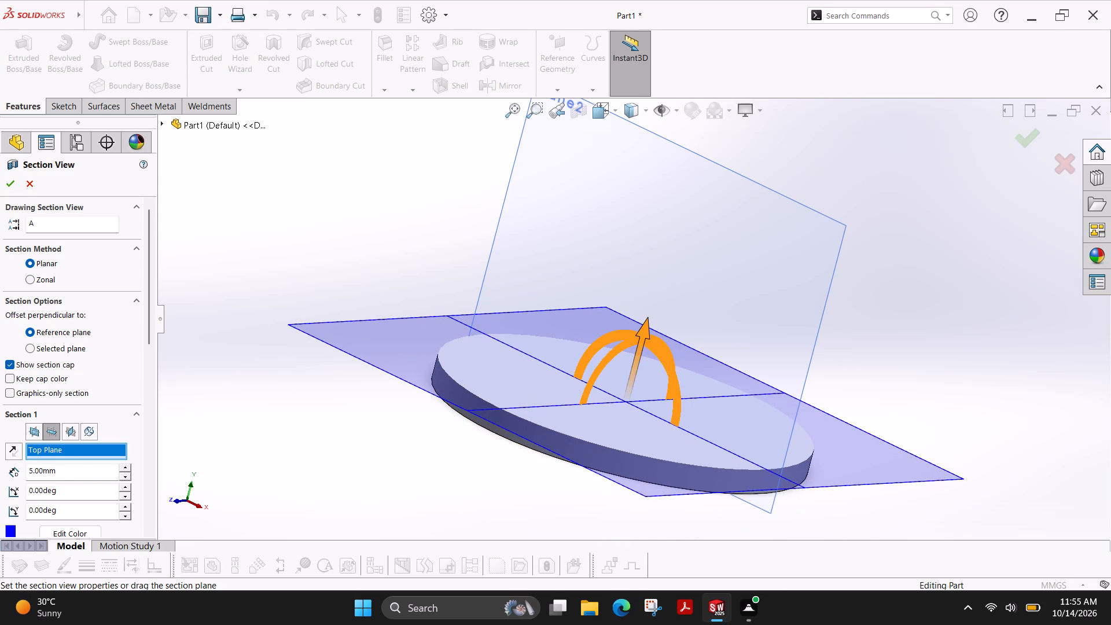
{"action": "left_click_drag", "start_coordinate": [643, 333], "coordinate": [663, 307]}
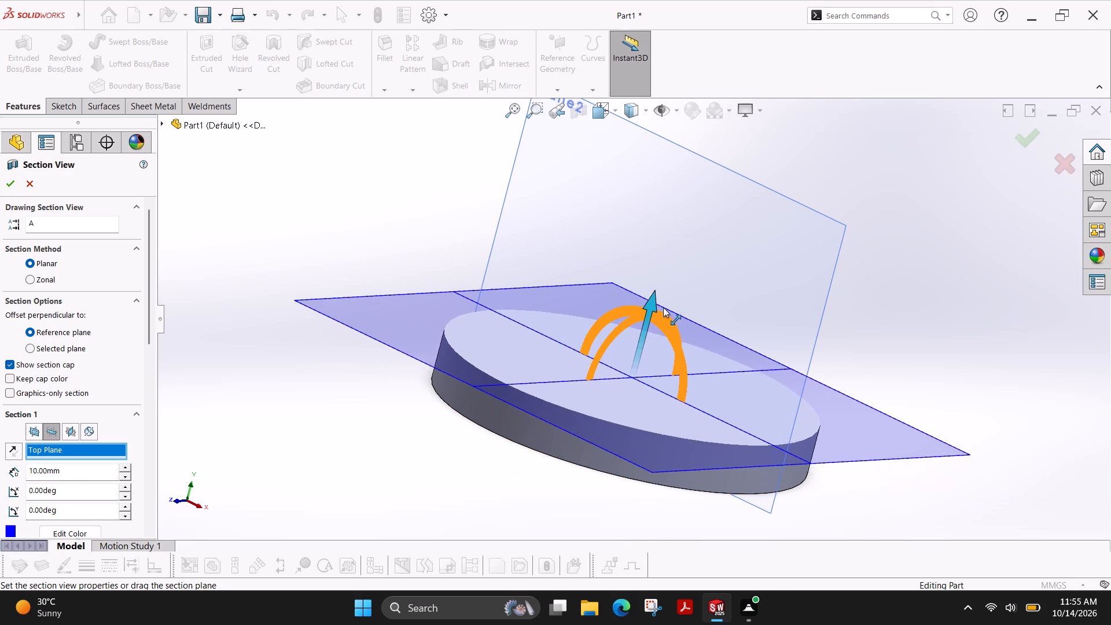
{"action": "left_click_drag", "start_coordinate": [663, 307], "coordinate": [669, 292]}
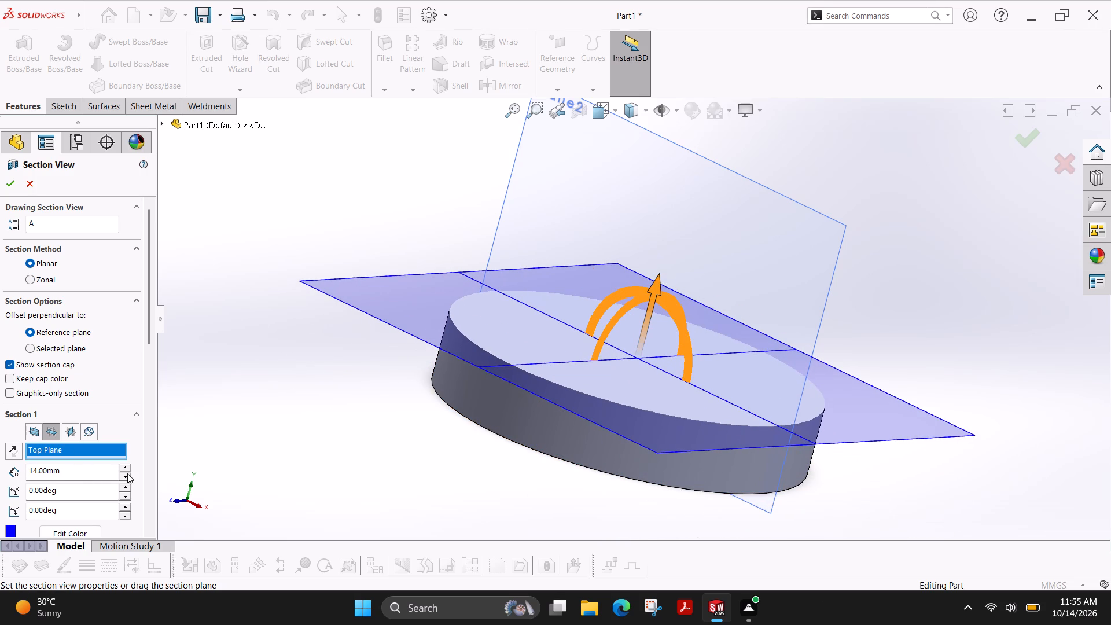
{"action": "left_click", "coordinate": [126, 465]}
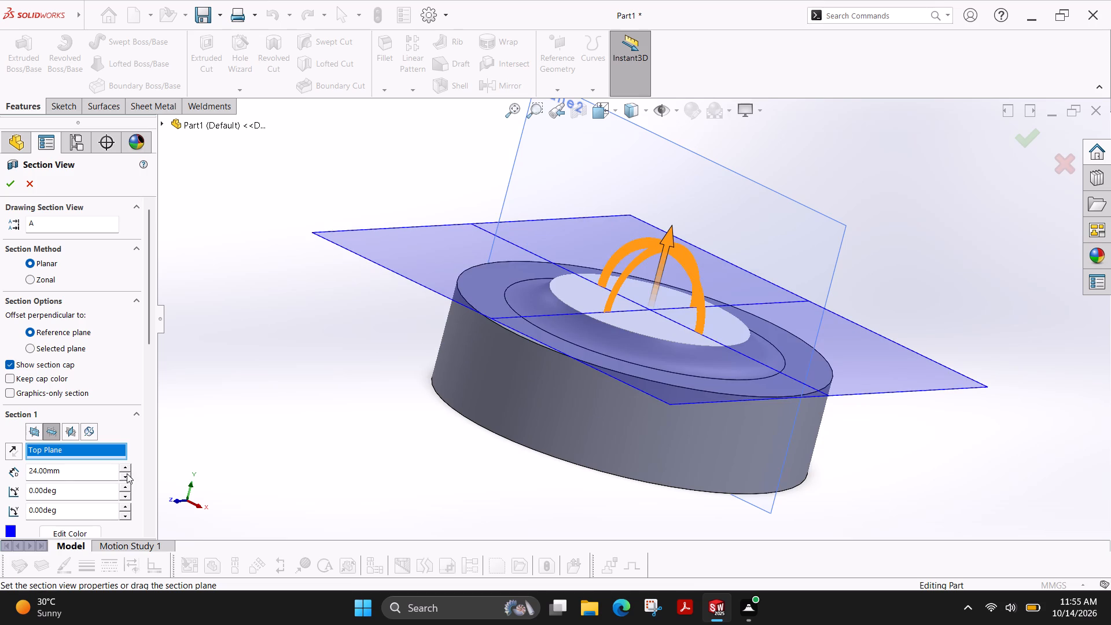
{"action": "double_click", "coordinate": [130, 475]}
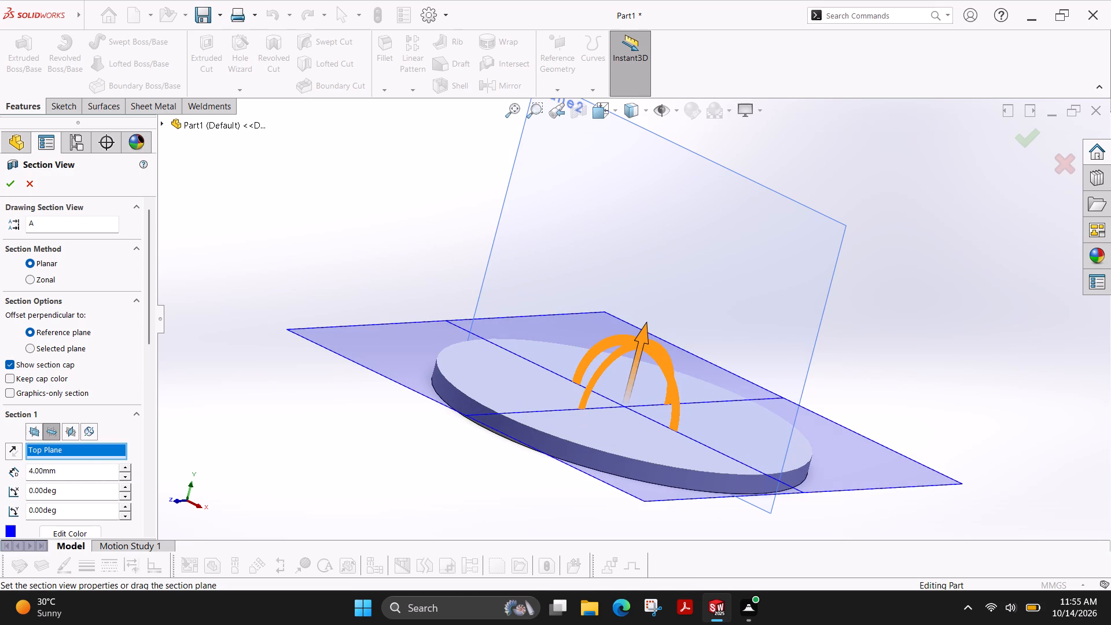
{"action": "double_click", "coordinate": [66, 470]}
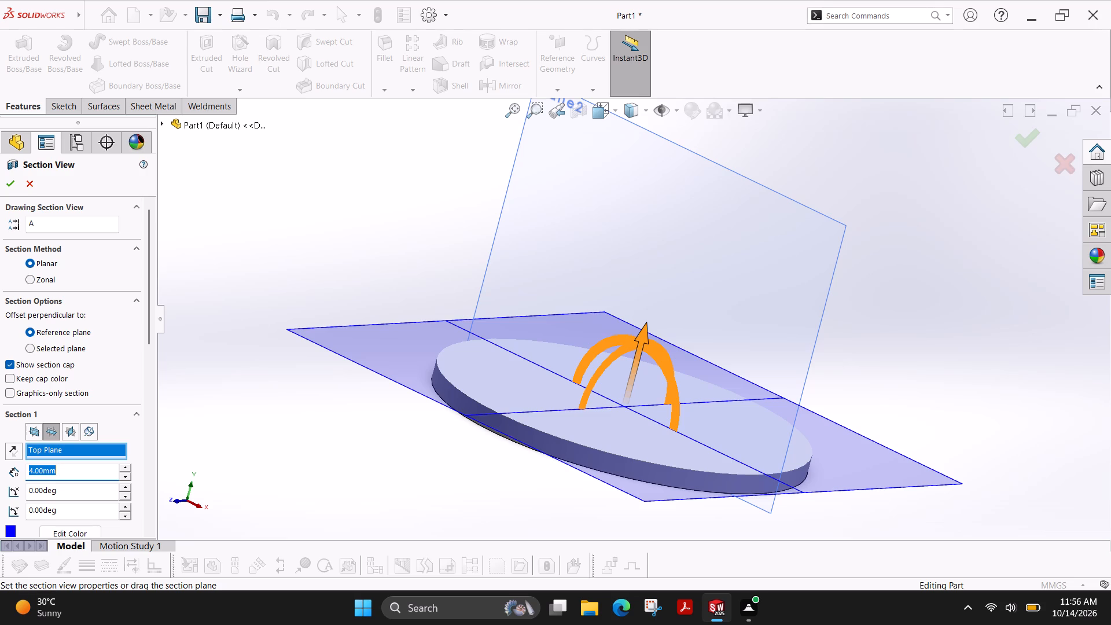
{"action": "type", "text": "29"}
{"action": "key", "text": "Return"}
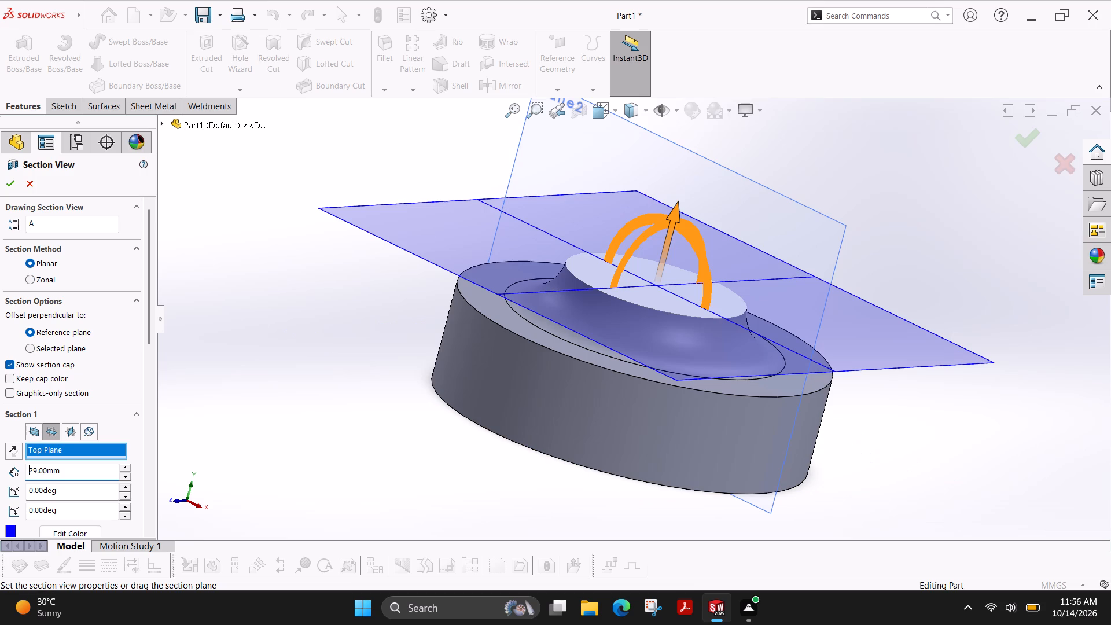
{"action": "left_click", "coordinate": [12, 187]}
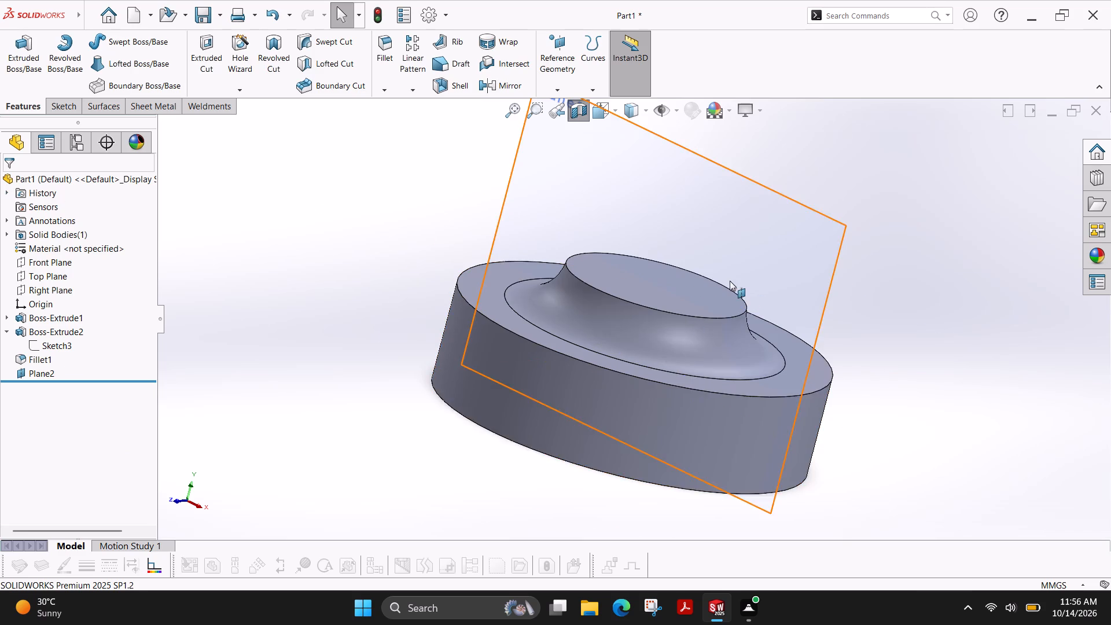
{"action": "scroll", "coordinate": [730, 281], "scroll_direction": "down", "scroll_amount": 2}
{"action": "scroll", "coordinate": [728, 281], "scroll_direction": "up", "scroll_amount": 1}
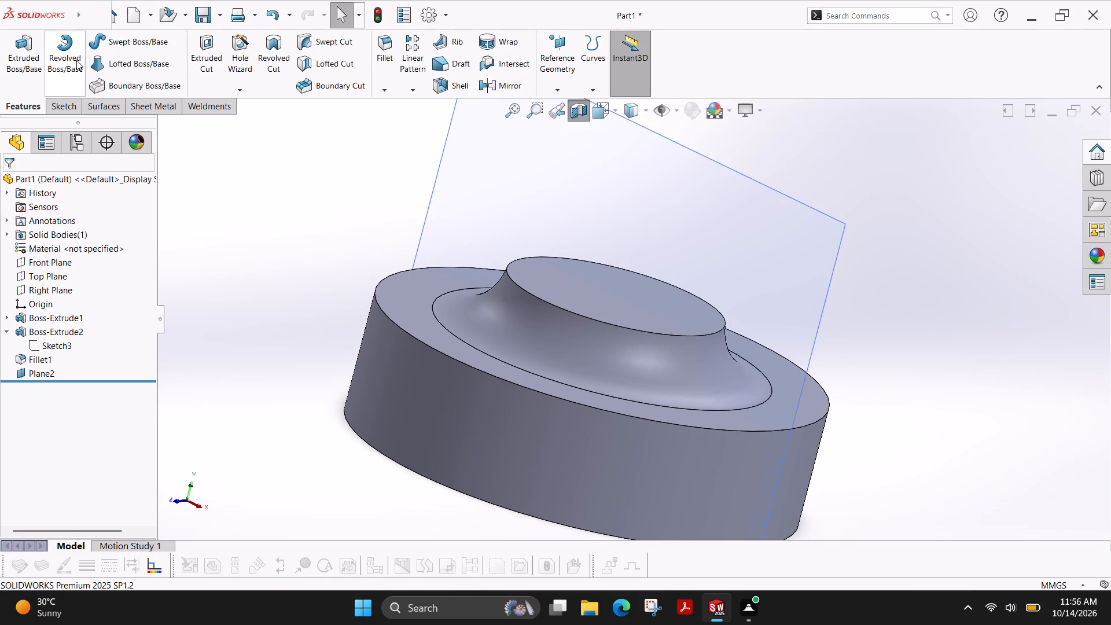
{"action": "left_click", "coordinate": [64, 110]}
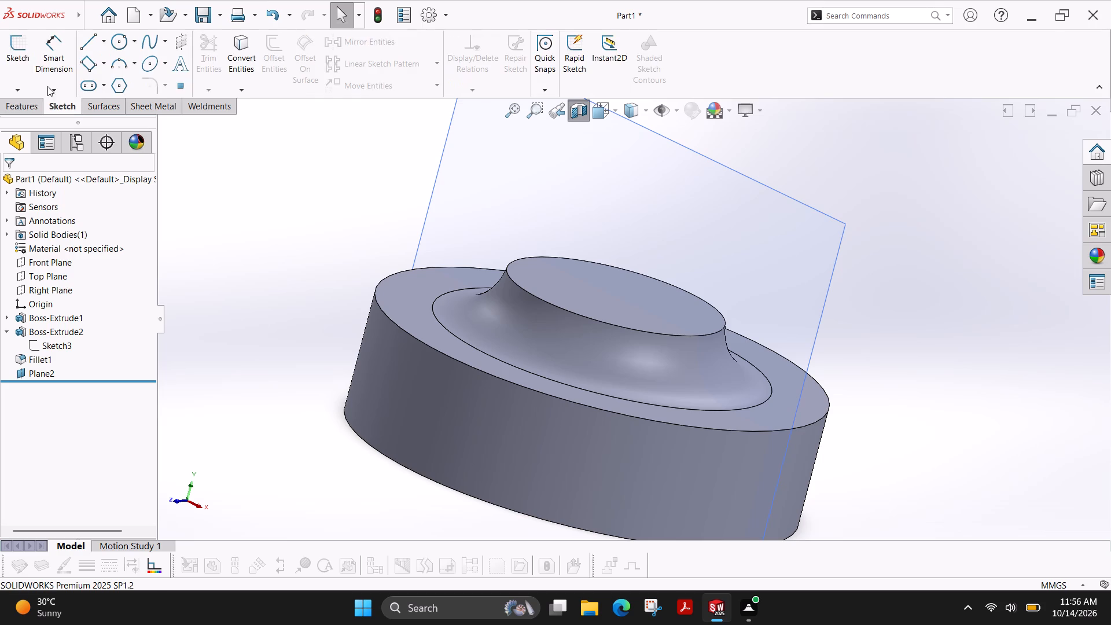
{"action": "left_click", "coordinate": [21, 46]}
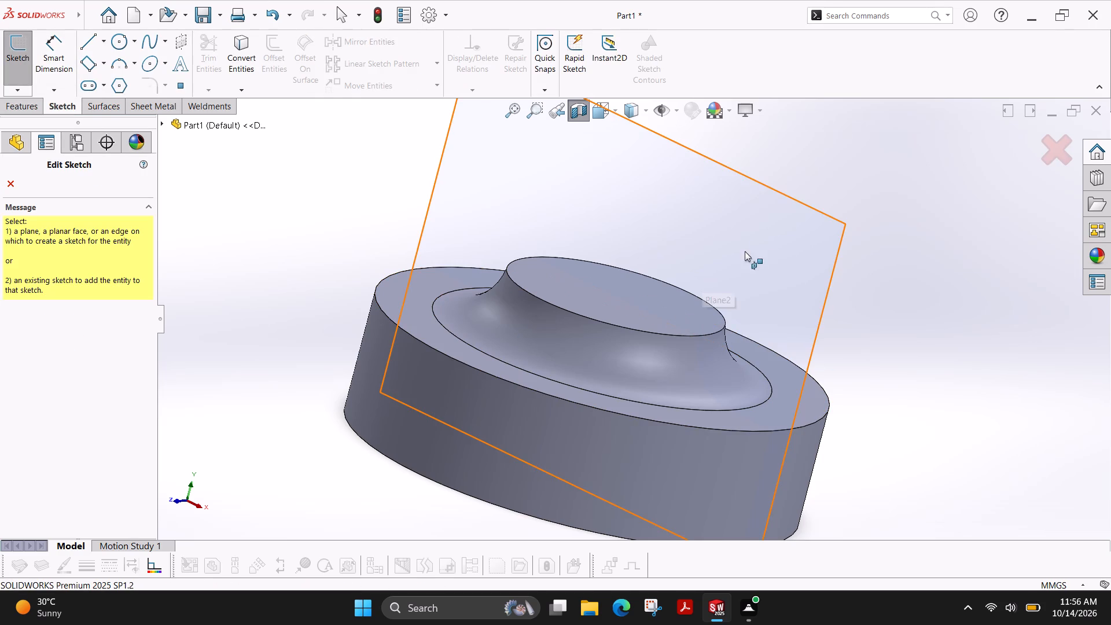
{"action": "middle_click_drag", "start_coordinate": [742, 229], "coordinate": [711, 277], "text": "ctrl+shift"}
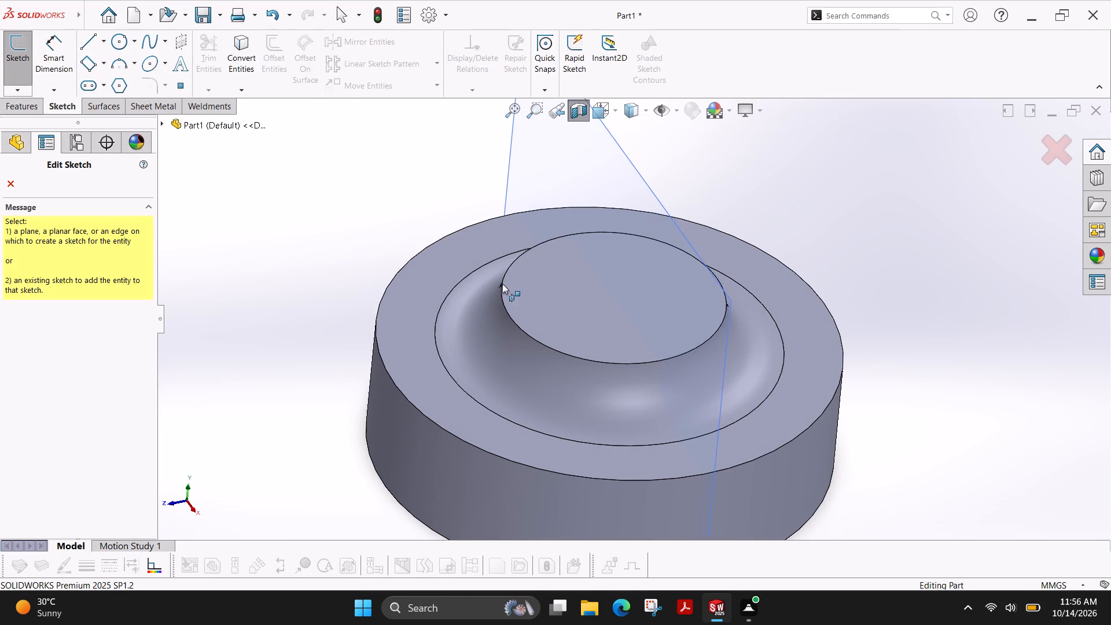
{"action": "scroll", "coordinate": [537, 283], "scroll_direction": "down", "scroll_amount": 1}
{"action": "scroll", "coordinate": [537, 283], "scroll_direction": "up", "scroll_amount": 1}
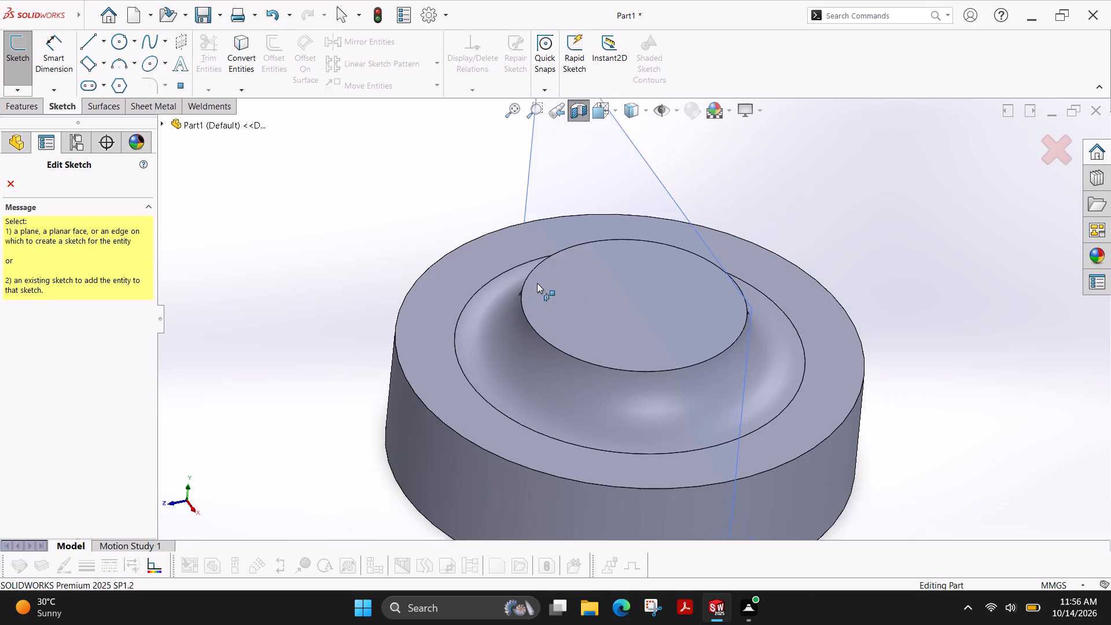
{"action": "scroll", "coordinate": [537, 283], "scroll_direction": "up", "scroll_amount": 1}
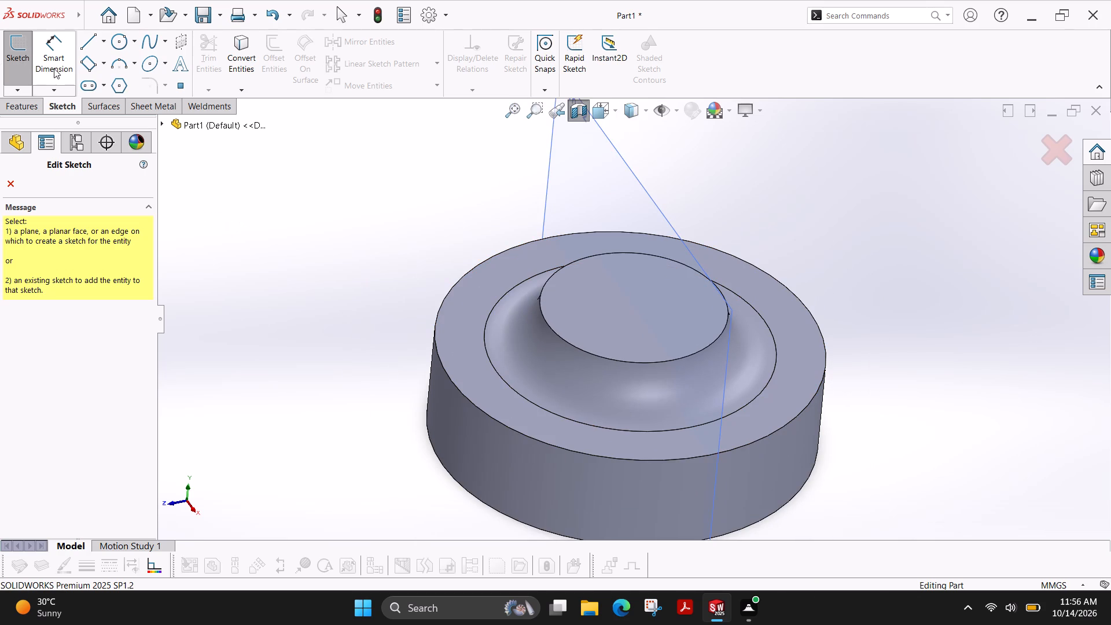
Create a reference plane offset 29 mm upward from the Top Plane.
{"action": "left_click", "coordinate": [24, 101]}
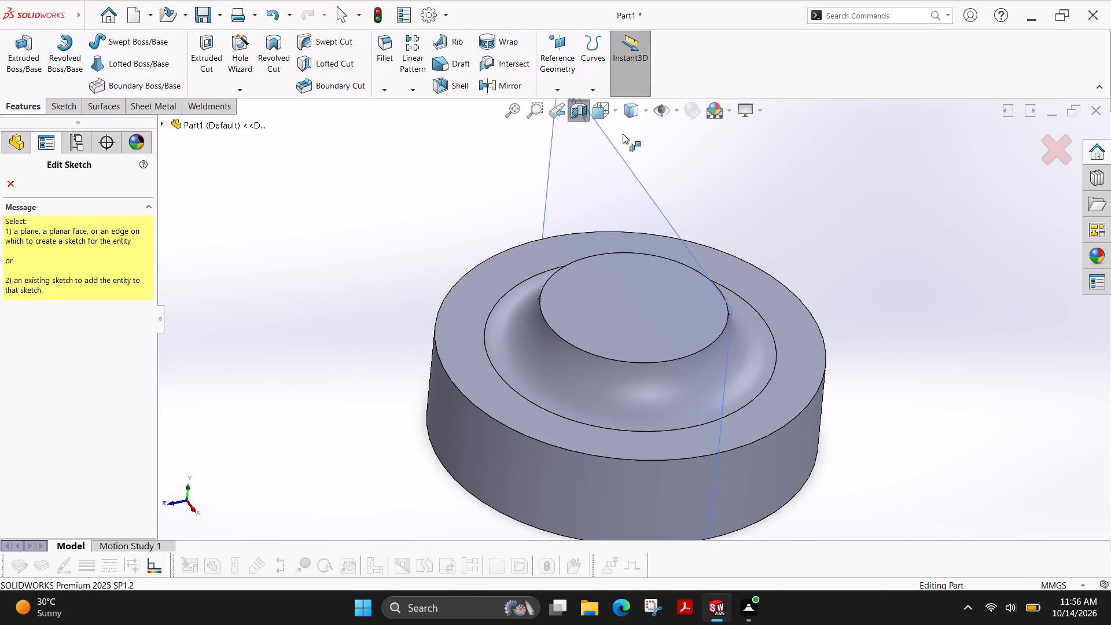
{"action": "left_click", "coordinate": [560, 89]}
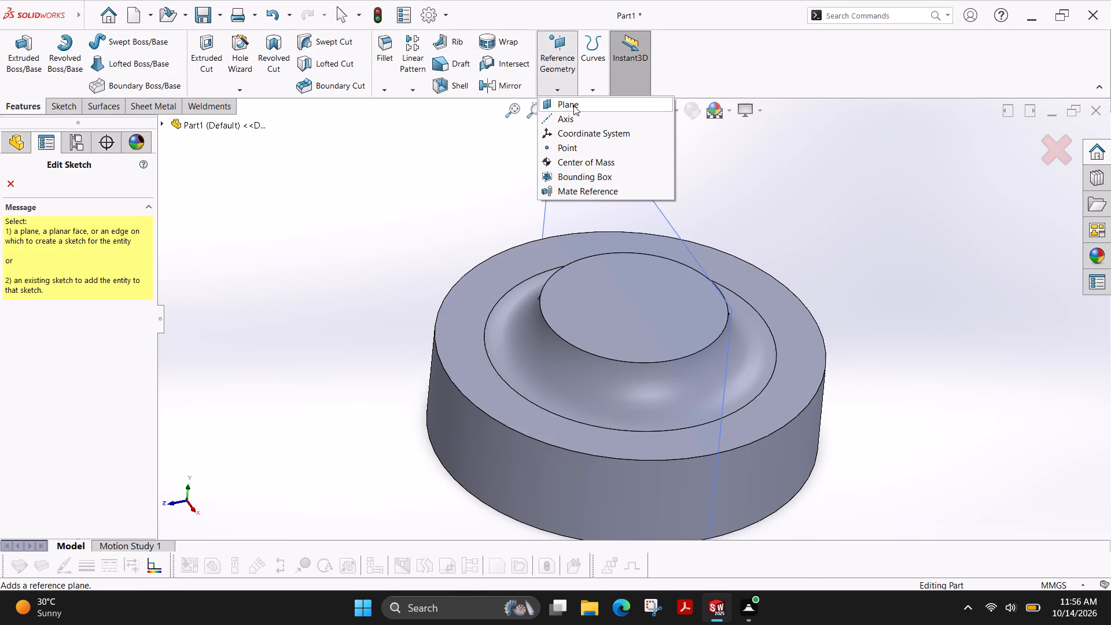
{"action": "left_click", "coordinate": [573, 105]}
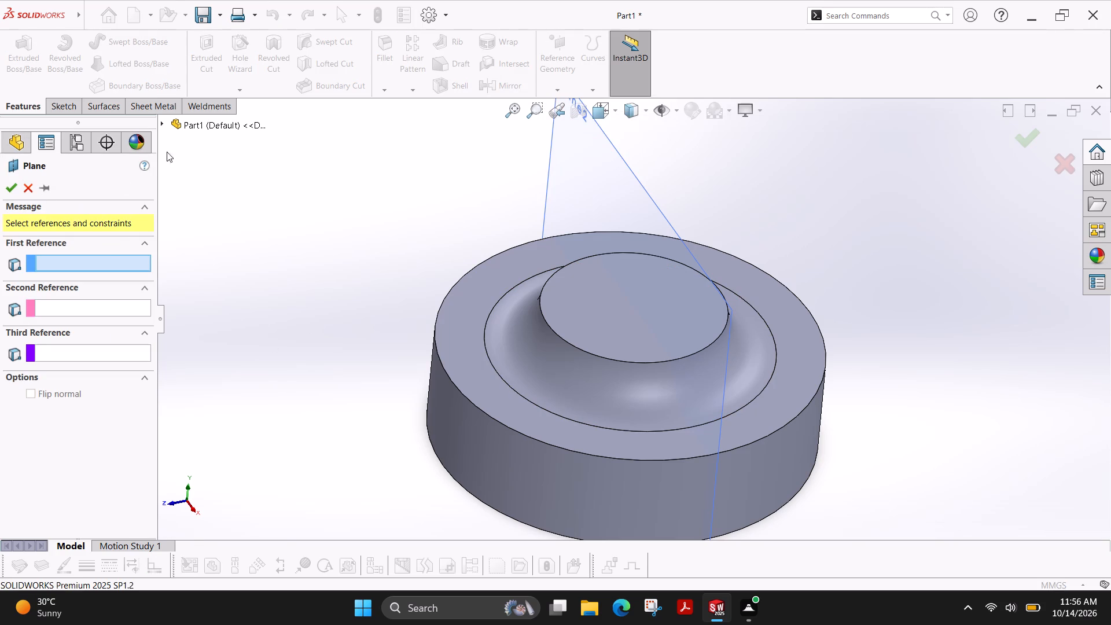
{"action": "left_click", "coordinate": [163, 123]}
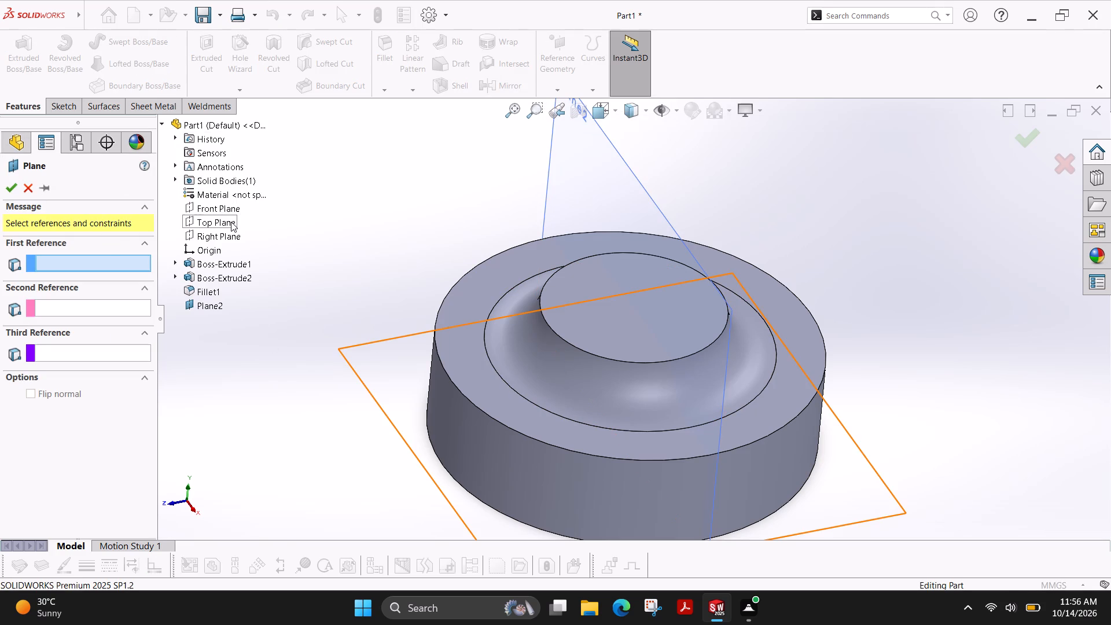
{"action": "left_click", "coordinate": [231, 222]}
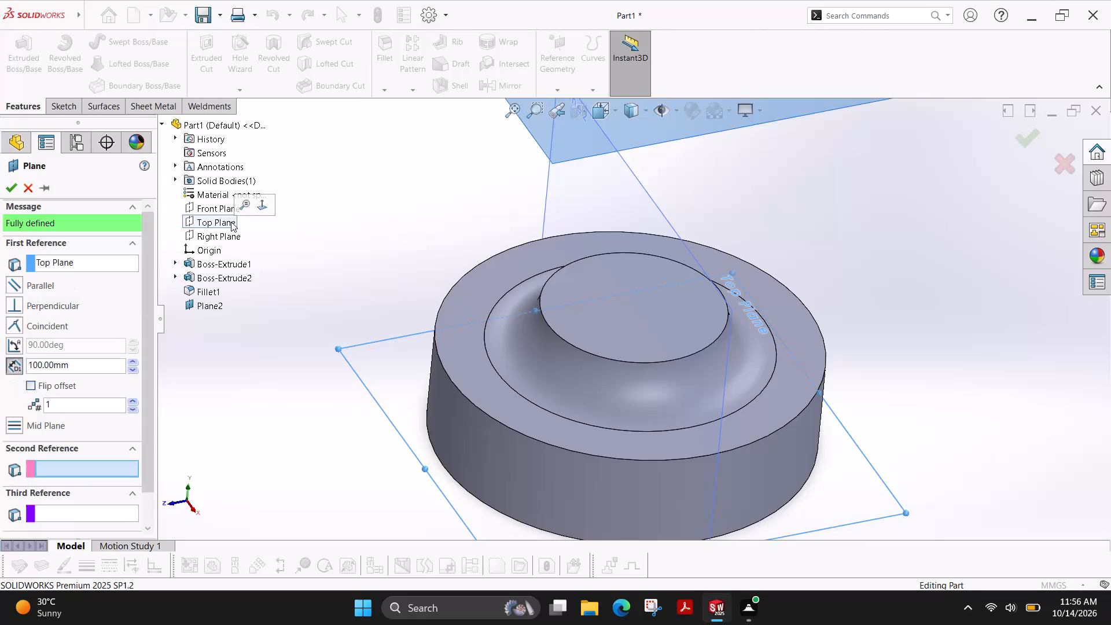
{"action": "double_click", "coordinate": [96, 362]}
{"action": "type", "text": "29"}
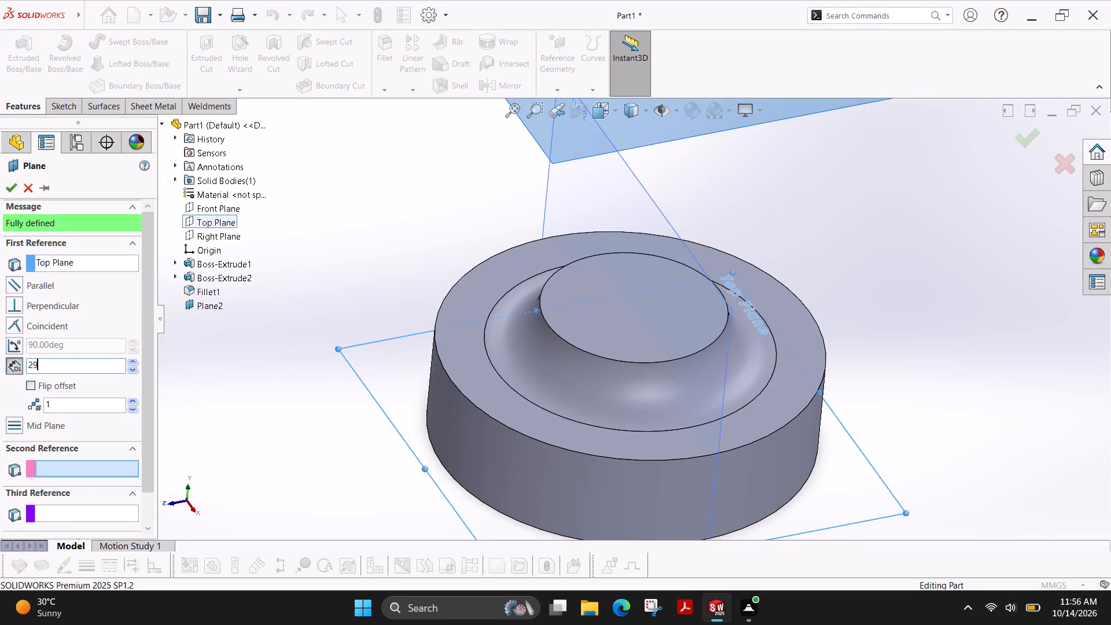
{"action": "key", "text": "Return"}
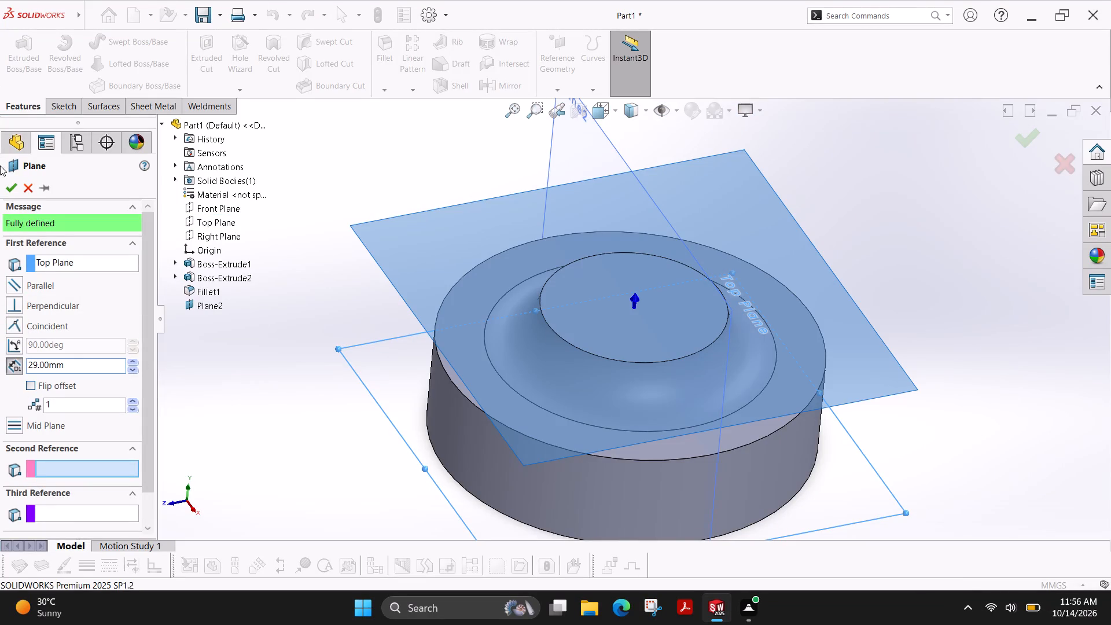
{"action": "left_click", "coordinate": [10, 192]}
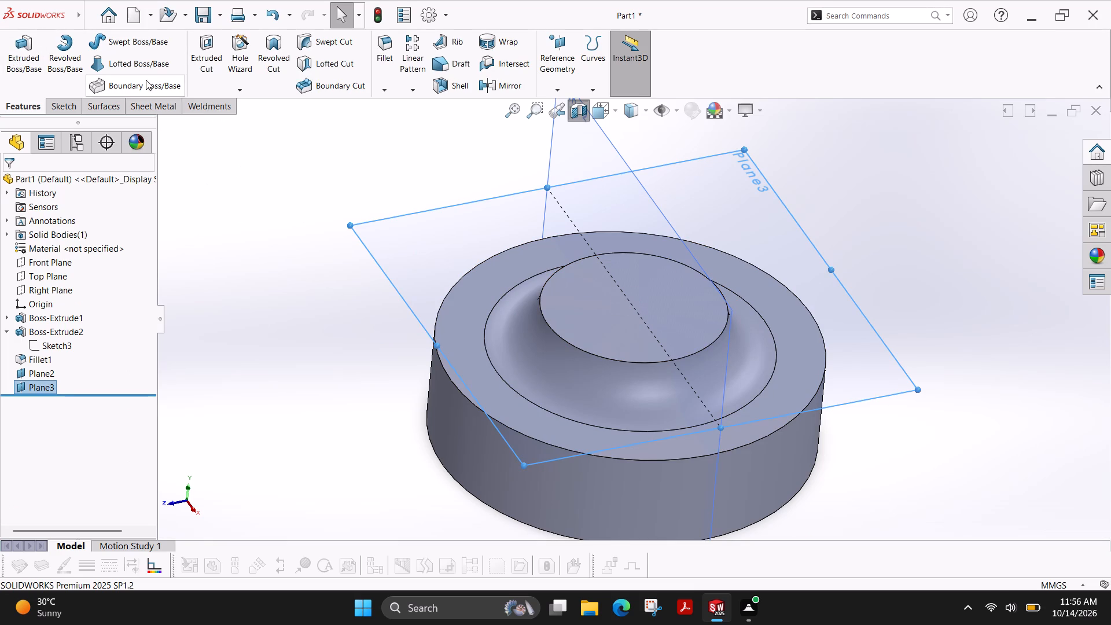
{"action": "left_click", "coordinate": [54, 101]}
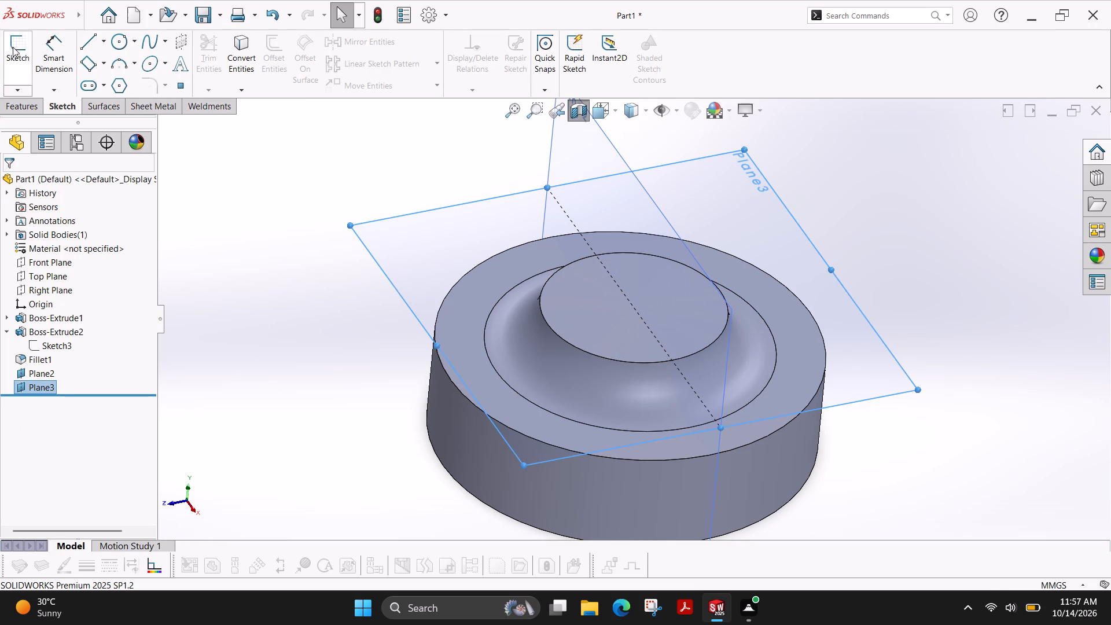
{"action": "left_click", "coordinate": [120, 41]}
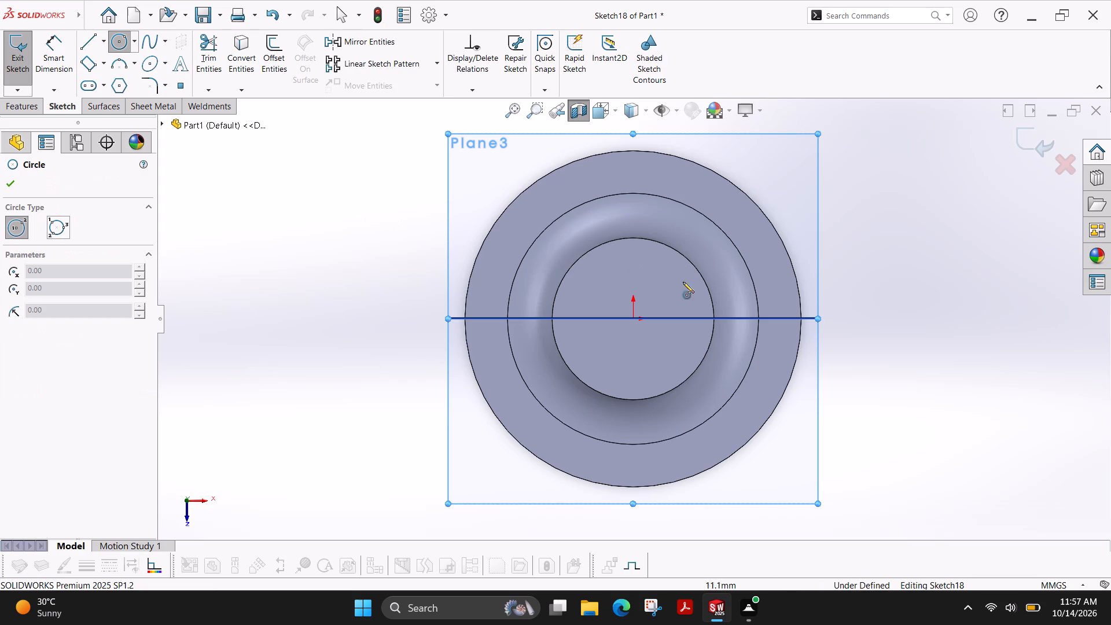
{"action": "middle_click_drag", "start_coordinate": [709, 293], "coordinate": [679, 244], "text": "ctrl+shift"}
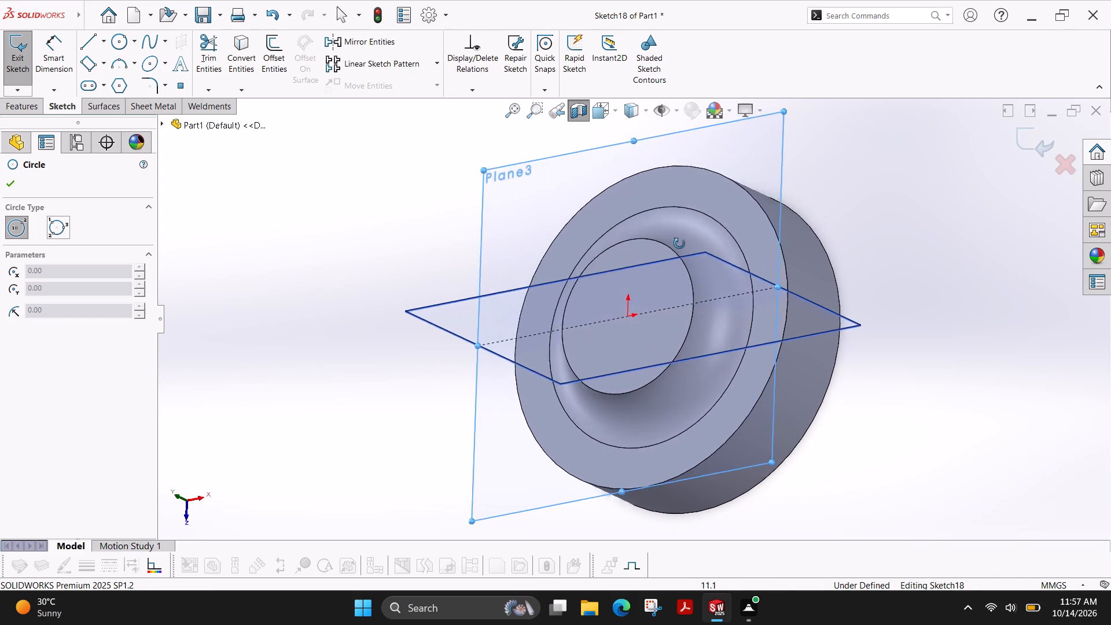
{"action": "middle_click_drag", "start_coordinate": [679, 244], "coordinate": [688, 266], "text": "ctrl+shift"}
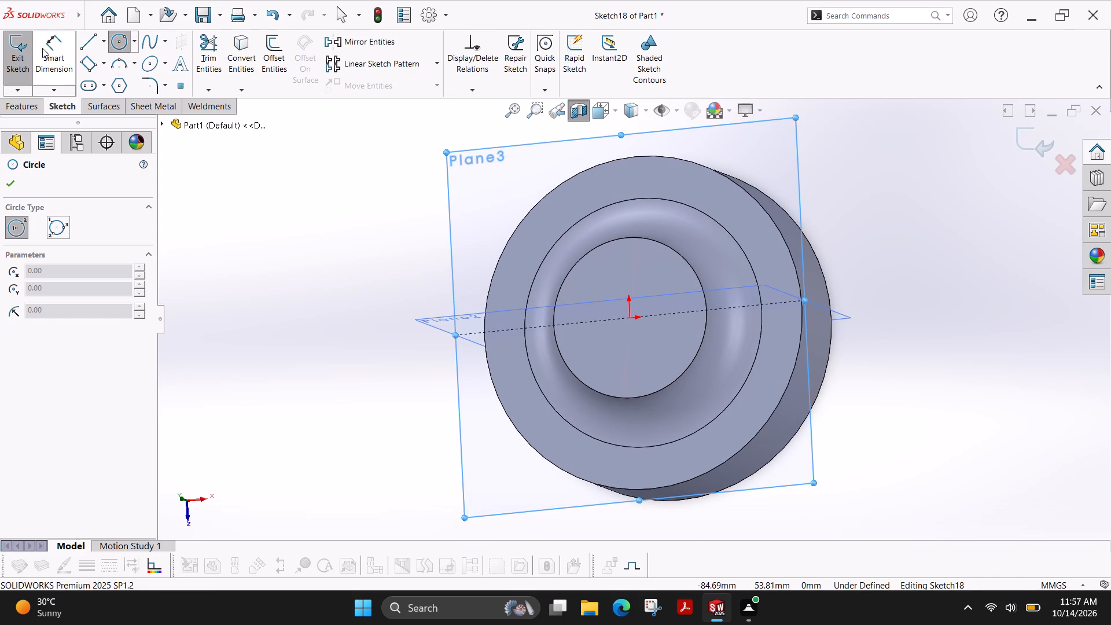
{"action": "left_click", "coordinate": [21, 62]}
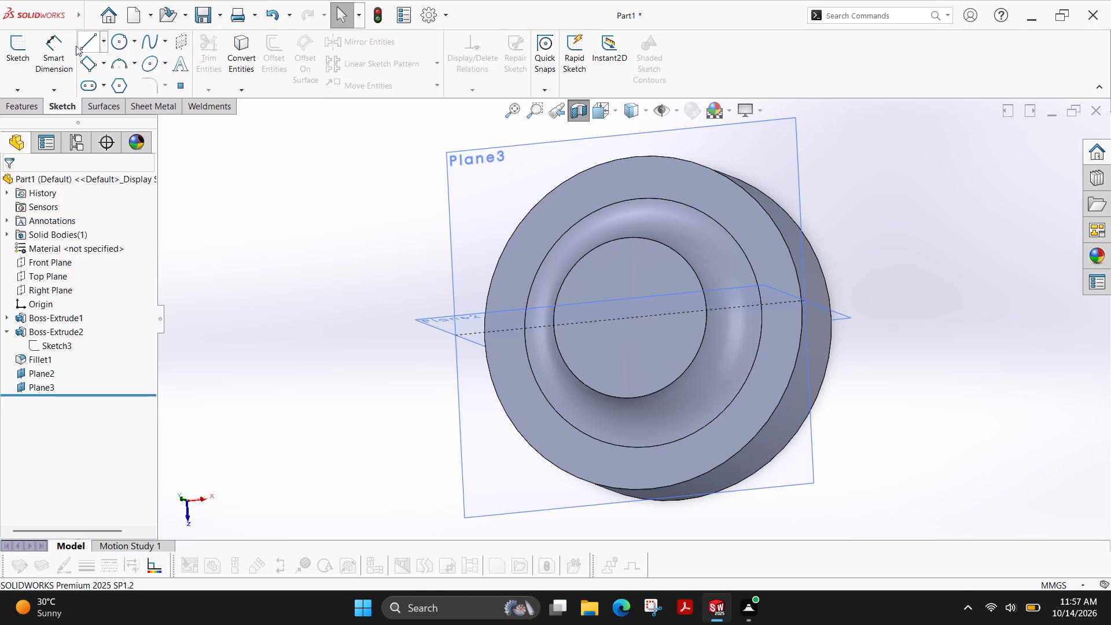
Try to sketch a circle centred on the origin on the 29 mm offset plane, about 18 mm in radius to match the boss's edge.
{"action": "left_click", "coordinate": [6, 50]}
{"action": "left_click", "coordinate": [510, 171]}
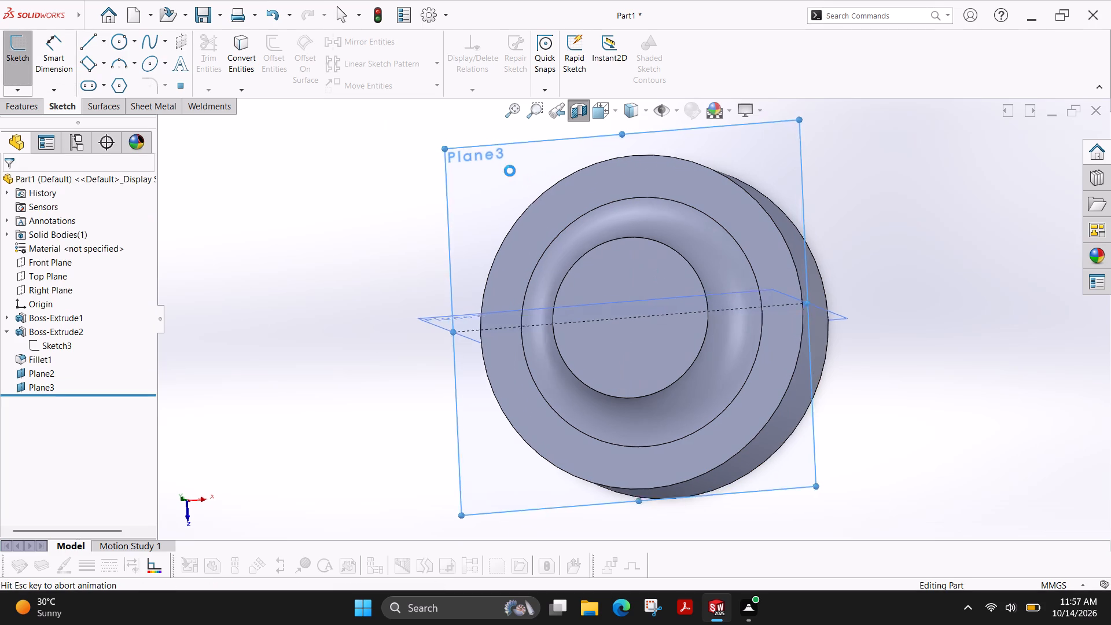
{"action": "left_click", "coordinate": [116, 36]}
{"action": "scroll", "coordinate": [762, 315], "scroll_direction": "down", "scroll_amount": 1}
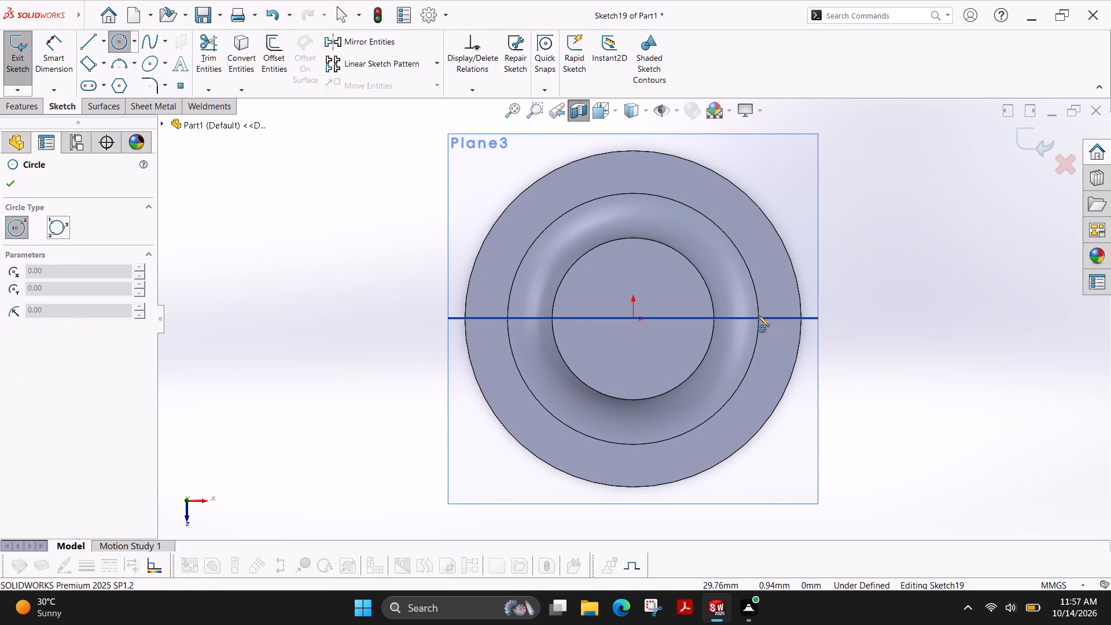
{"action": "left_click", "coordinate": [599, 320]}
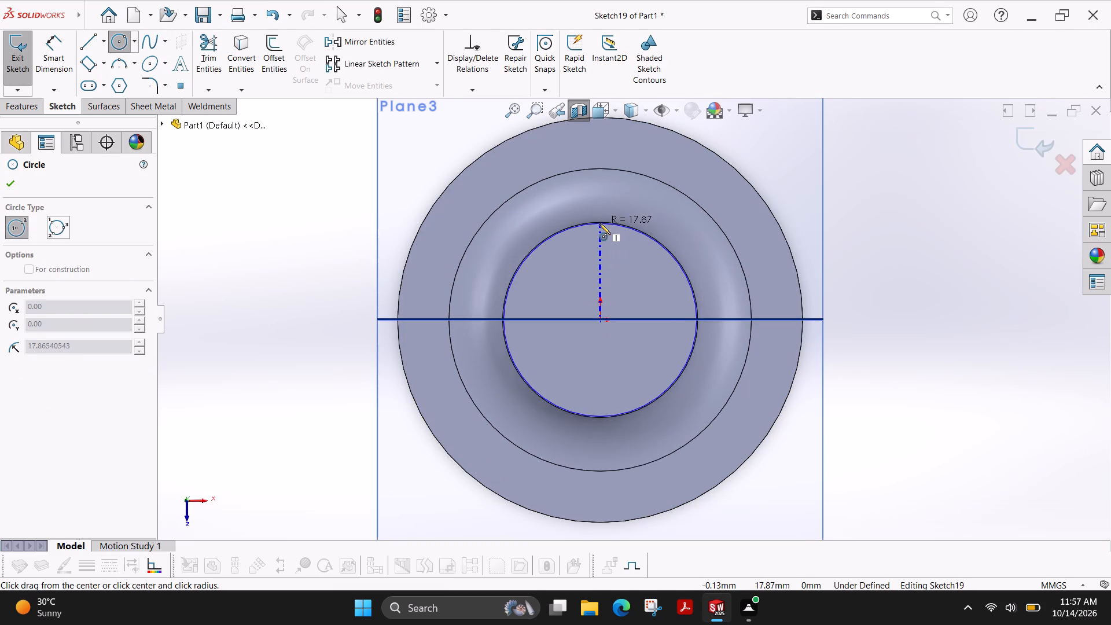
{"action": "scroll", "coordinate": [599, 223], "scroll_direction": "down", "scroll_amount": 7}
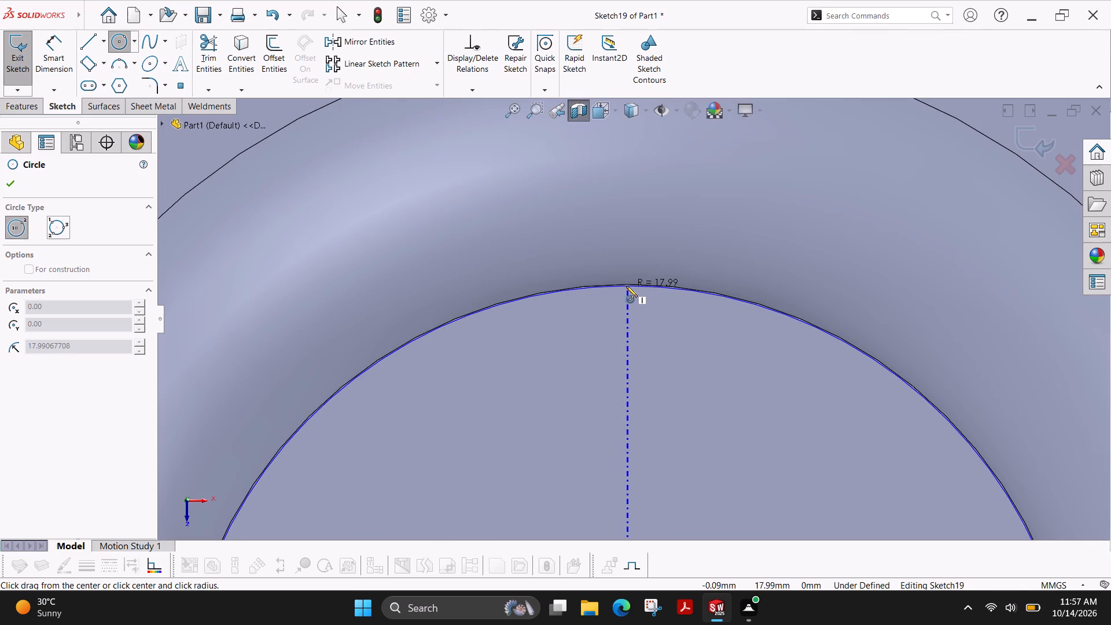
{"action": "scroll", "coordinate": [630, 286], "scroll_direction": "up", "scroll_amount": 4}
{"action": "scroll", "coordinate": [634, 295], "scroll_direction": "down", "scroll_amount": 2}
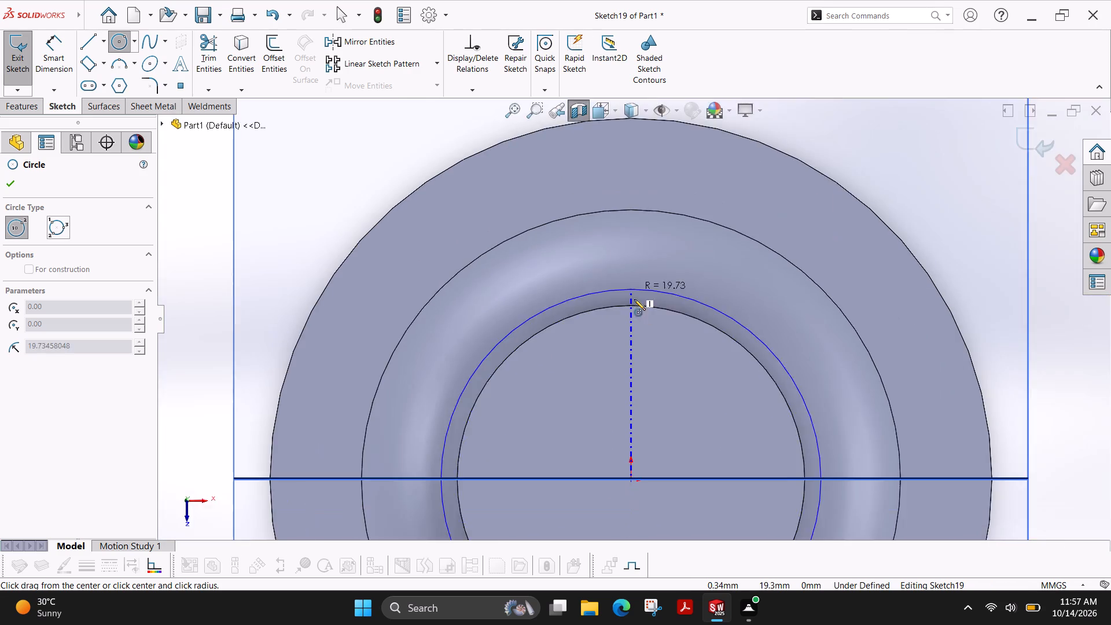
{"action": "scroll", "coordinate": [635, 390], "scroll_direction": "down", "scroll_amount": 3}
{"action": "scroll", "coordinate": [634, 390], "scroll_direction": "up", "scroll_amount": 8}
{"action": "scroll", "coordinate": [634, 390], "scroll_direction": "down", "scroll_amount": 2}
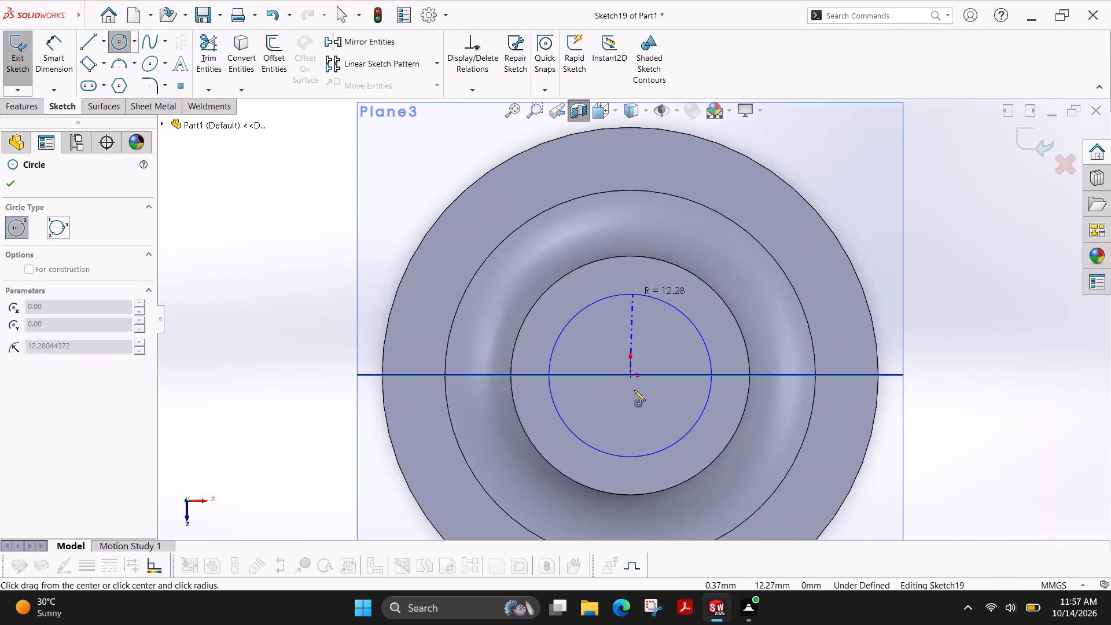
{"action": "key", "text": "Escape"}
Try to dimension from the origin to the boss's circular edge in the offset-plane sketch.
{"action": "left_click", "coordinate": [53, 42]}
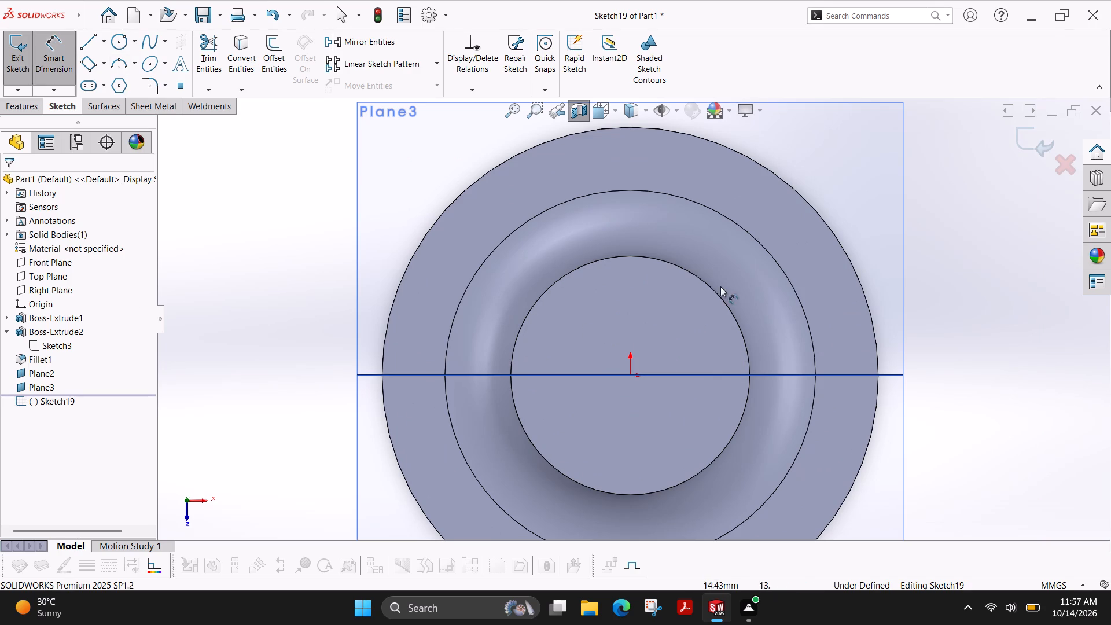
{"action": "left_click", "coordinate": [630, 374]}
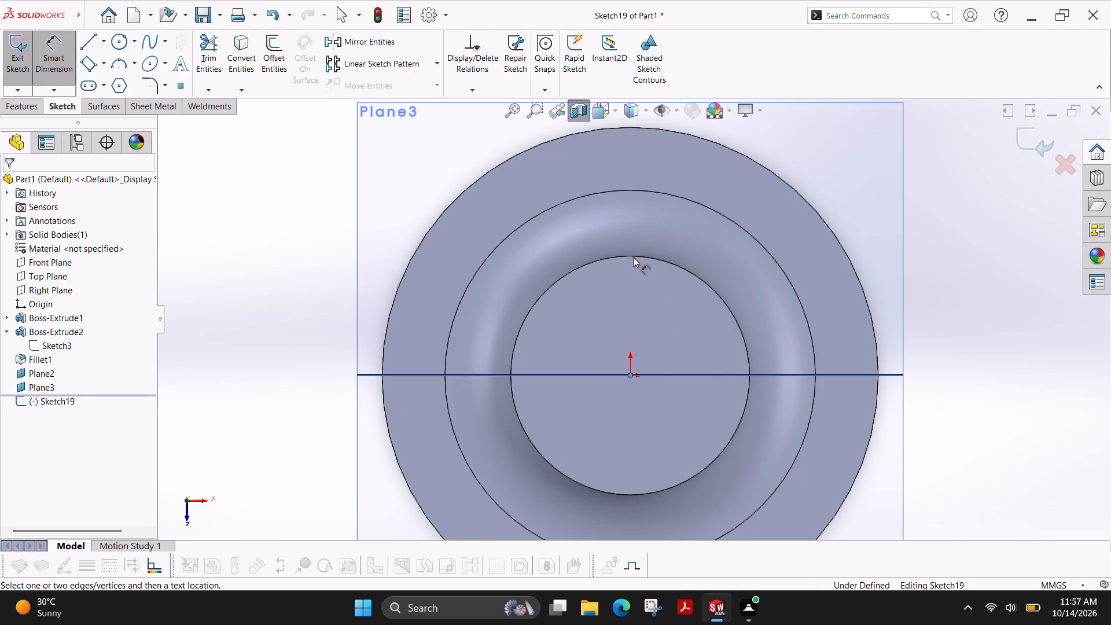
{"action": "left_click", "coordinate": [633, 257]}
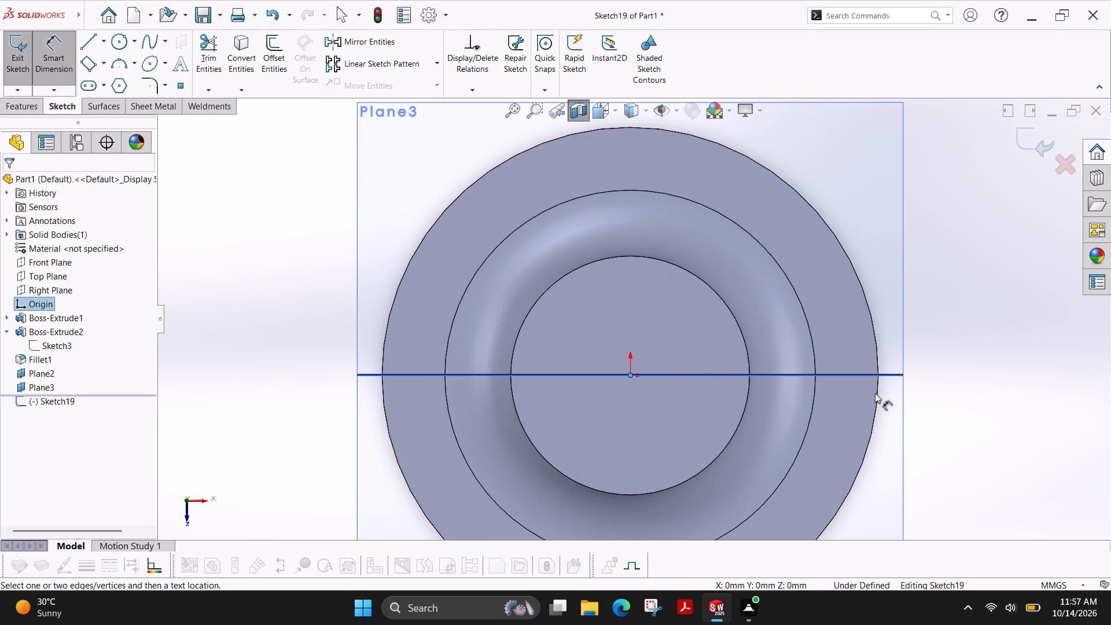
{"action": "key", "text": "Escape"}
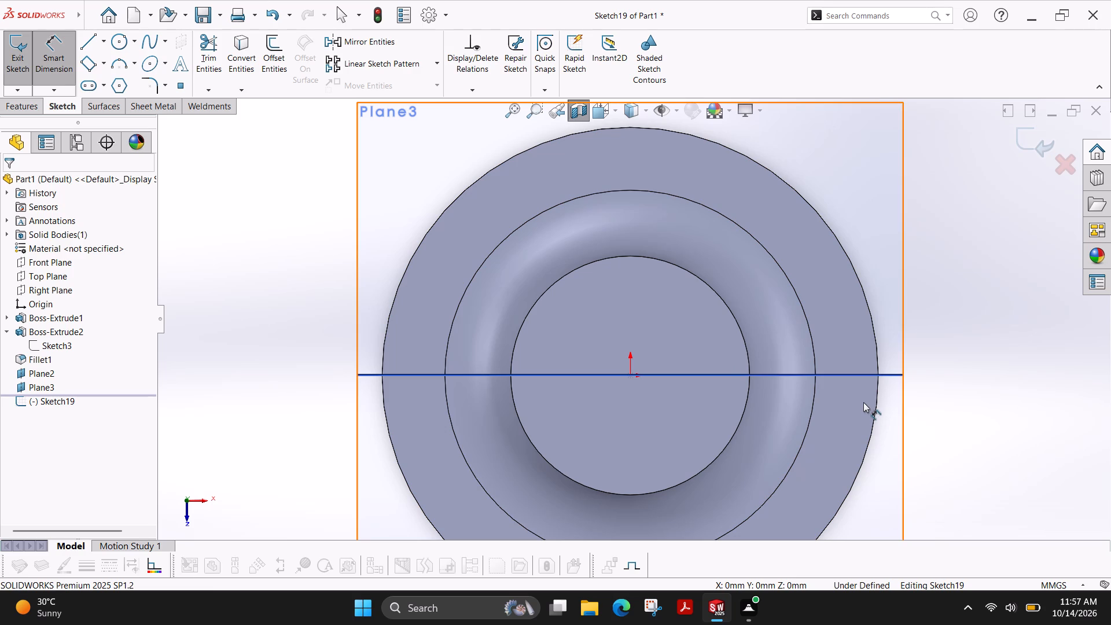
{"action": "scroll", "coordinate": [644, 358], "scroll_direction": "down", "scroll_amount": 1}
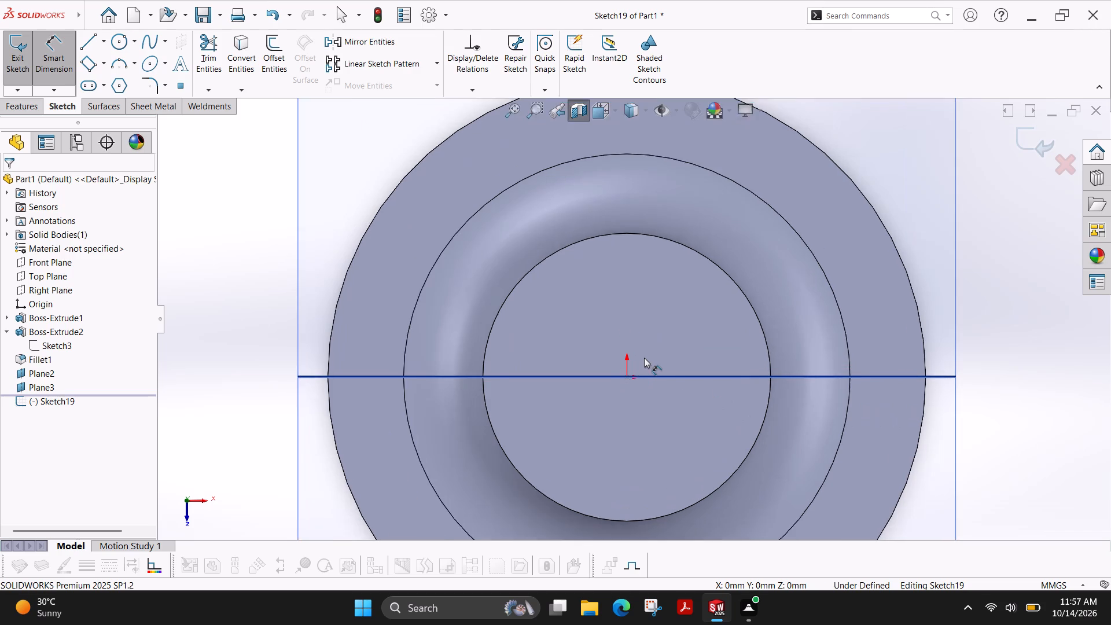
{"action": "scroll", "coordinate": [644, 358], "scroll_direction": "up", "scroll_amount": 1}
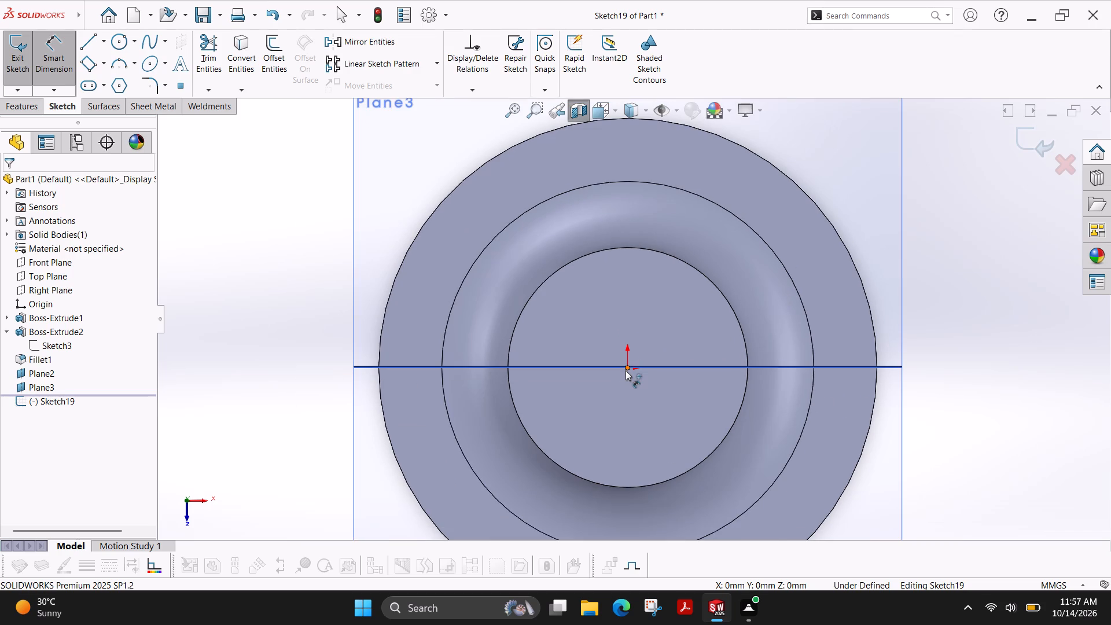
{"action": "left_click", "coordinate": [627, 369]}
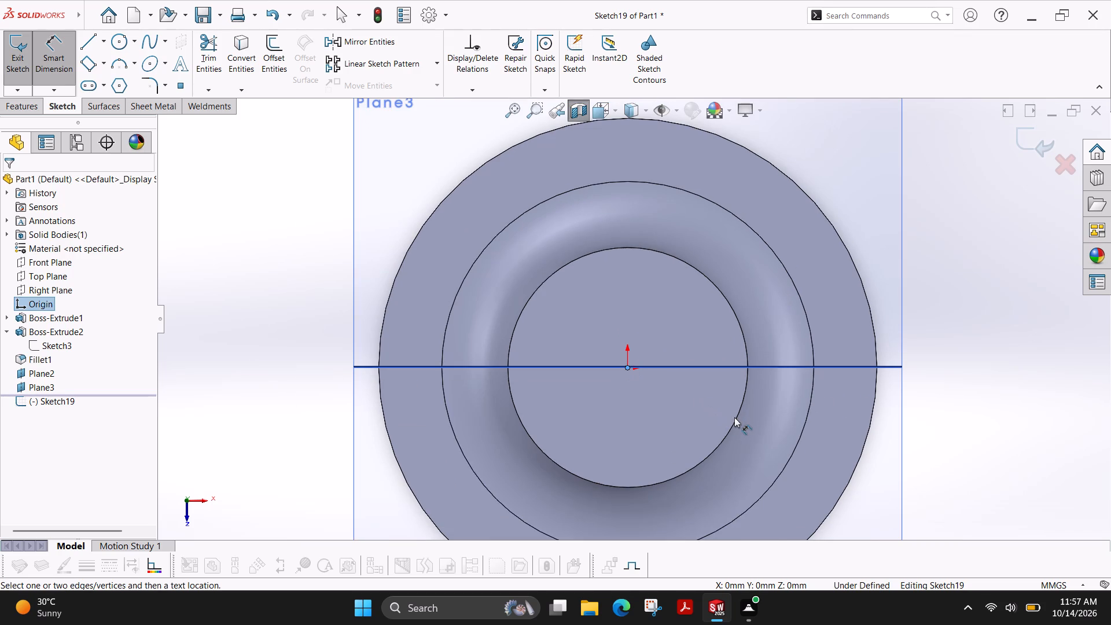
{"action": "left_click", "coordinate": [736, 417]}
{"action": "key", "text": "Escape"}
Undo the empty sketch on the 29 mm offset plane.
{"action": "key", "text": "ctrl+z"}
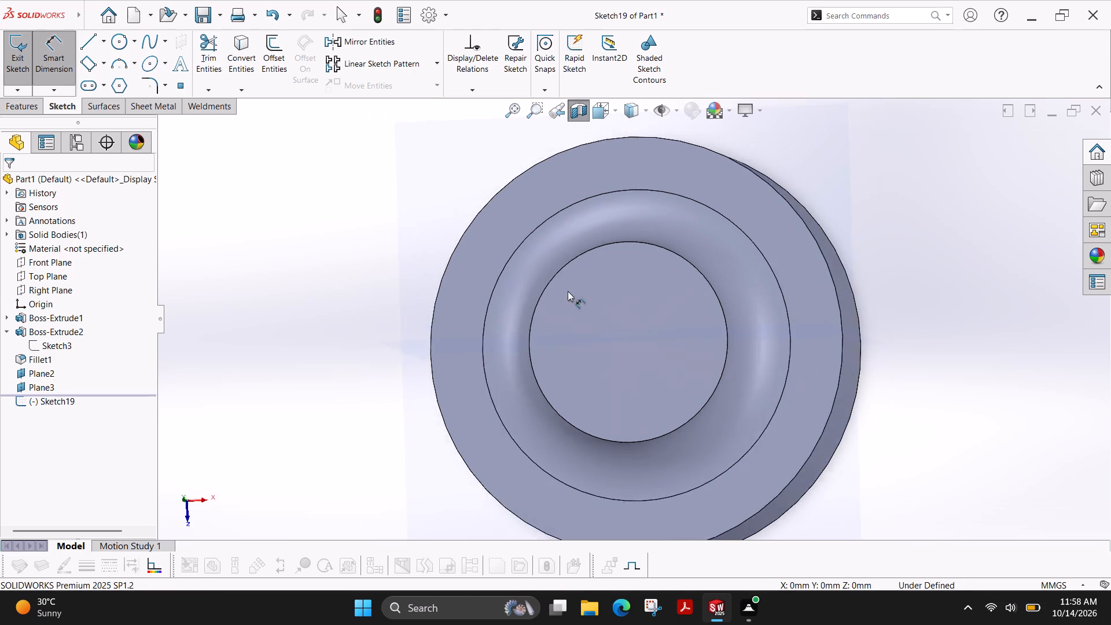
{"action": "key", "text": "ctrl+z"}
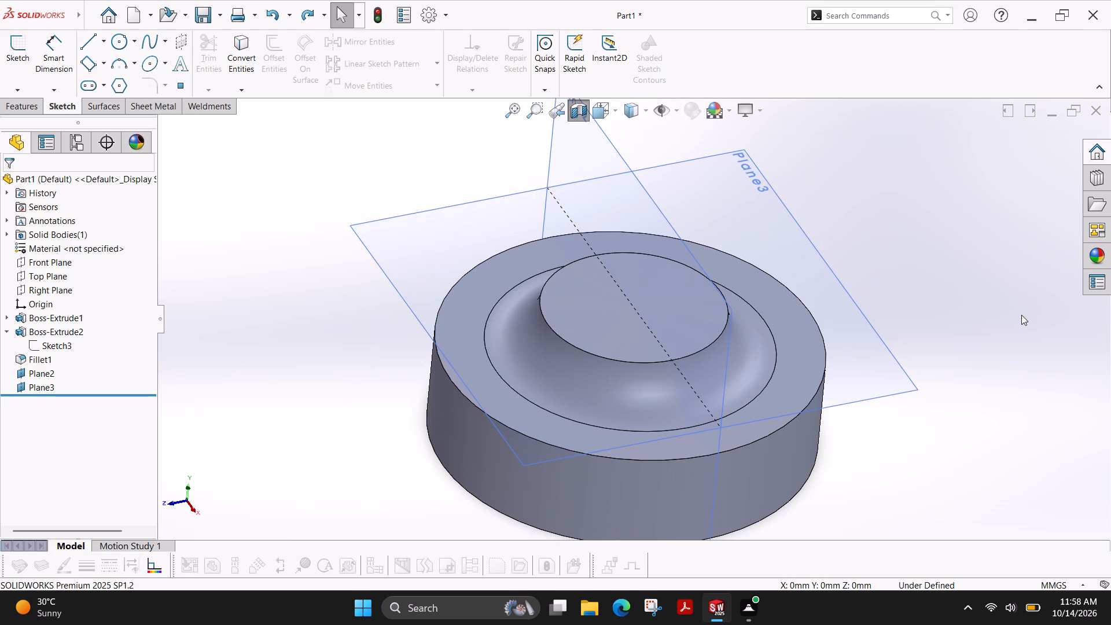
Undo the 29 mm offset plane and the deletion of the third extrude.
{"action": "key", "text": "ctrl+z"}
{"action": "key", "text": "ctrl+z"}
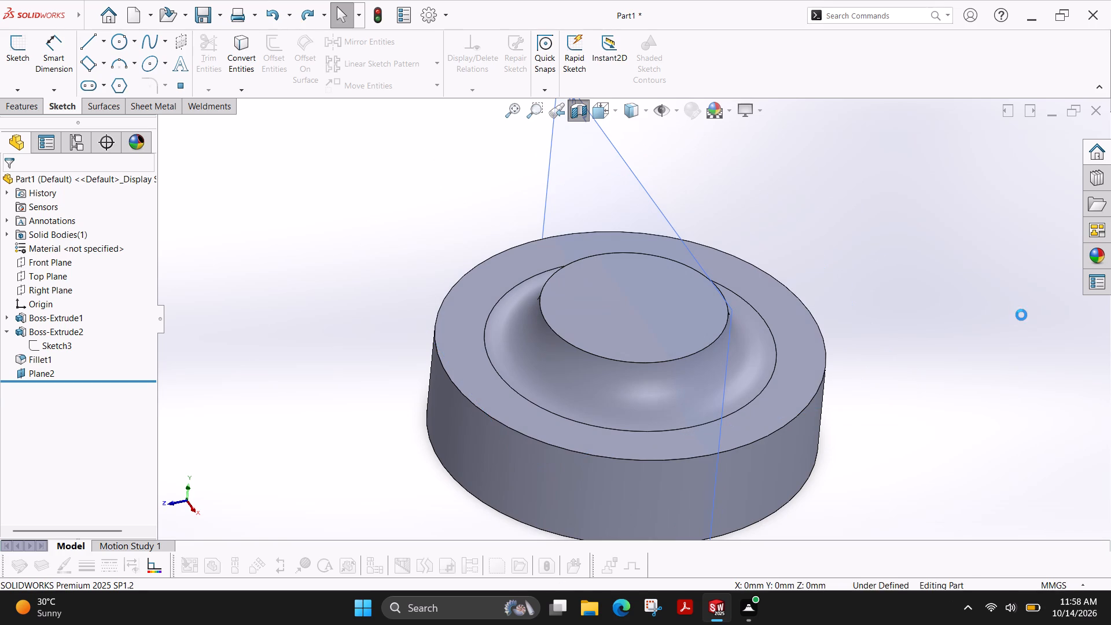
{"action": "key", "text": "ctrl+z"}
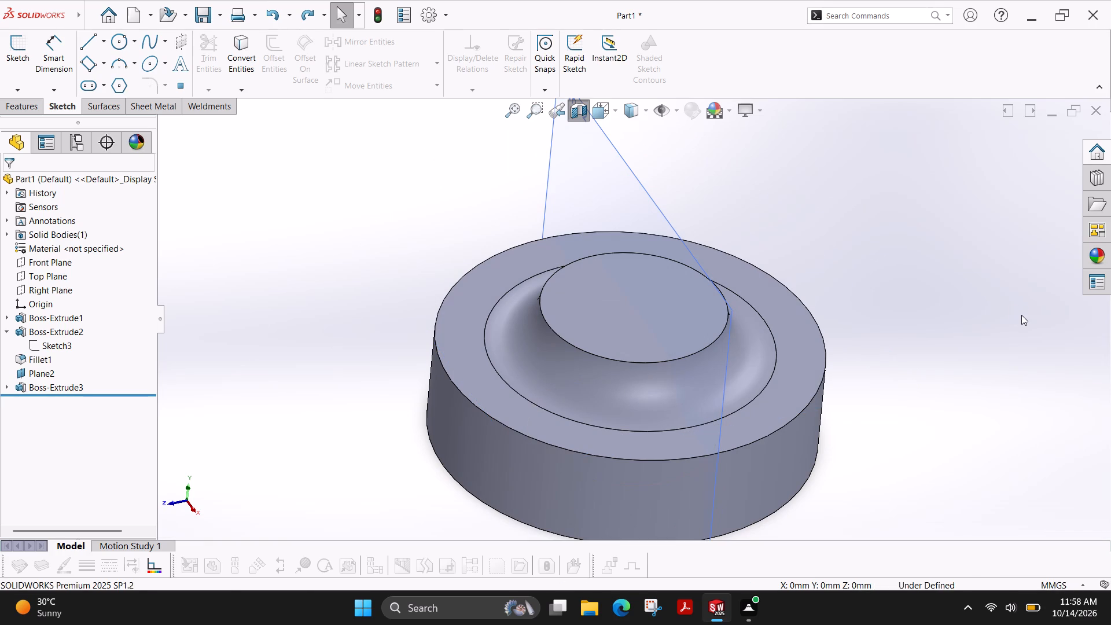
Turn off the section view and examine the whole part.
{"action": "left_click", "coordinate": [575, 109]}
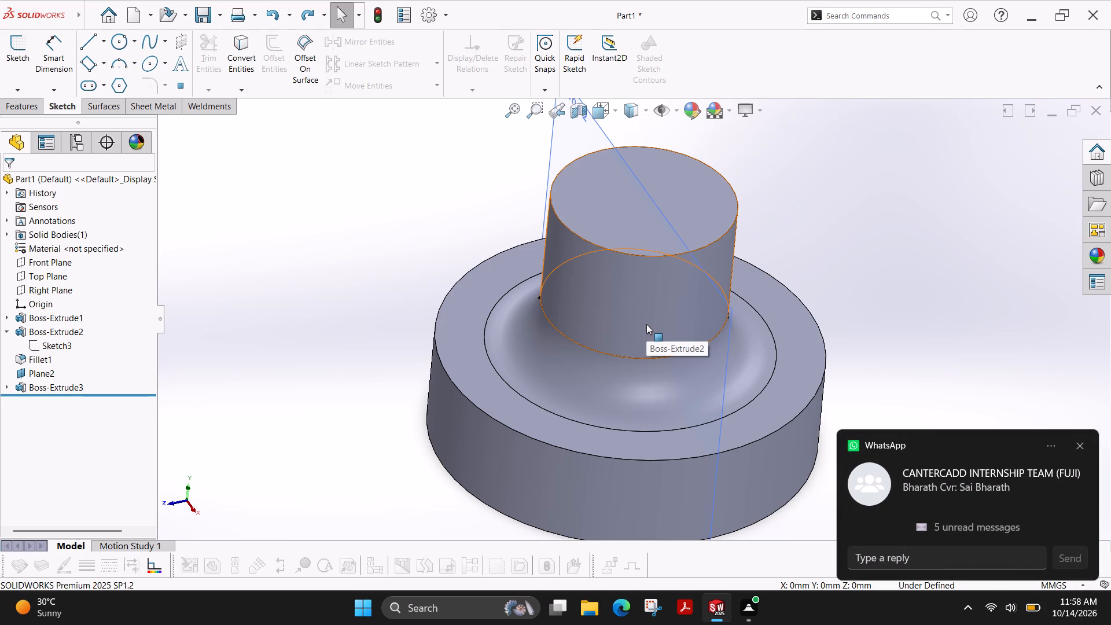
{"action": "left_click", "coordinate": [1079, 443]}
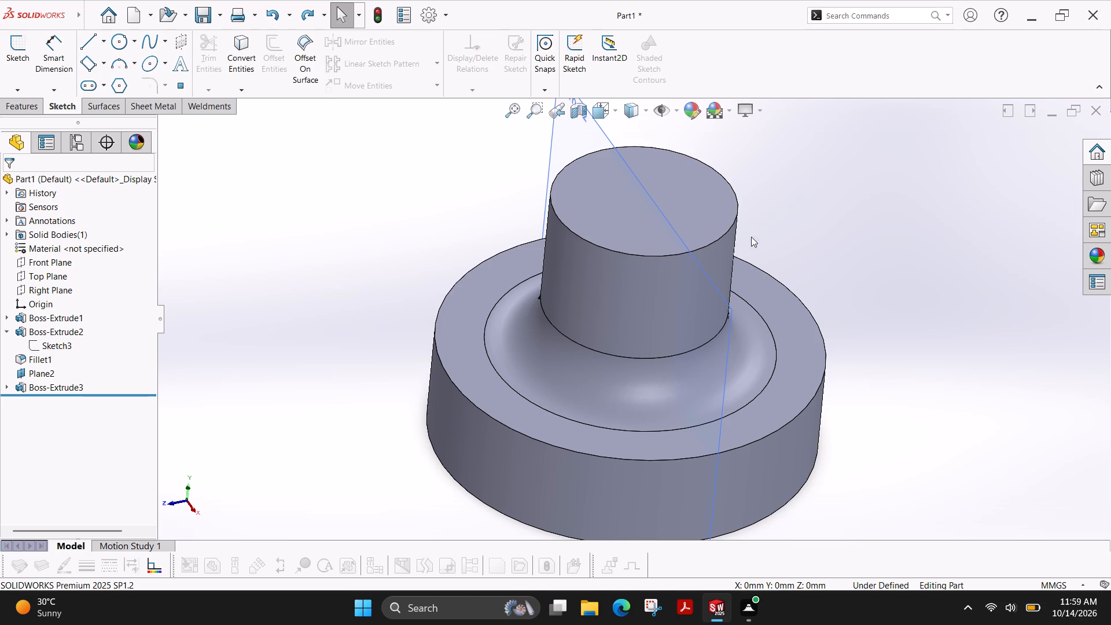
{"action": "scroll", "coordinate": [720, 317], "scroll_direction": "down", "scroll_amount": 1}
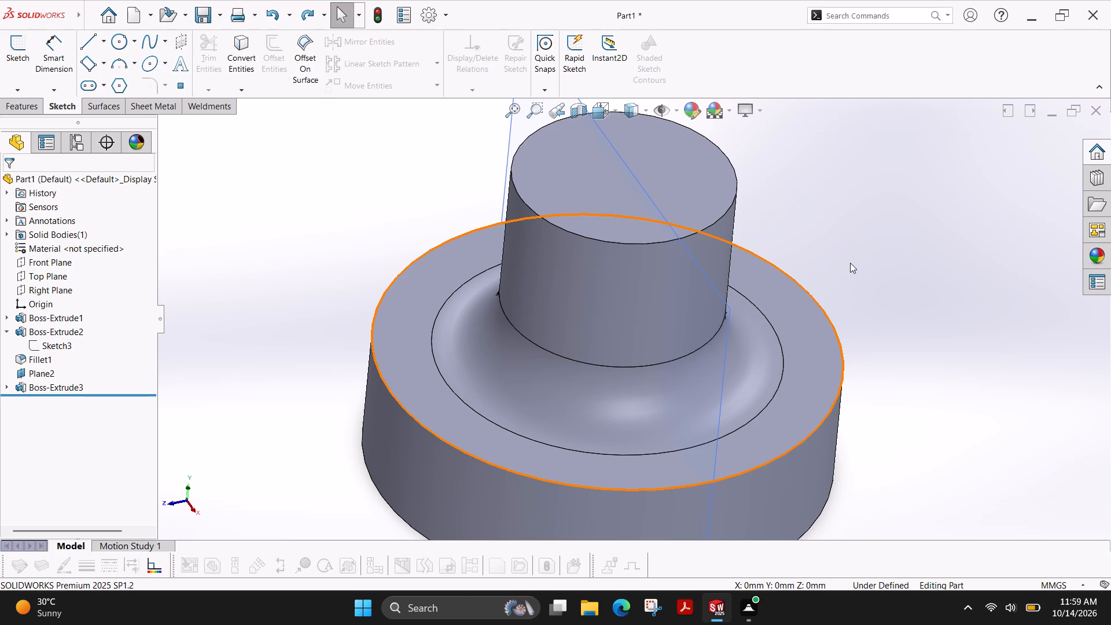
{"action": "scroll", "coordinate": [904, 234], "scroll_direction": "down", "scroll_amount": 2}
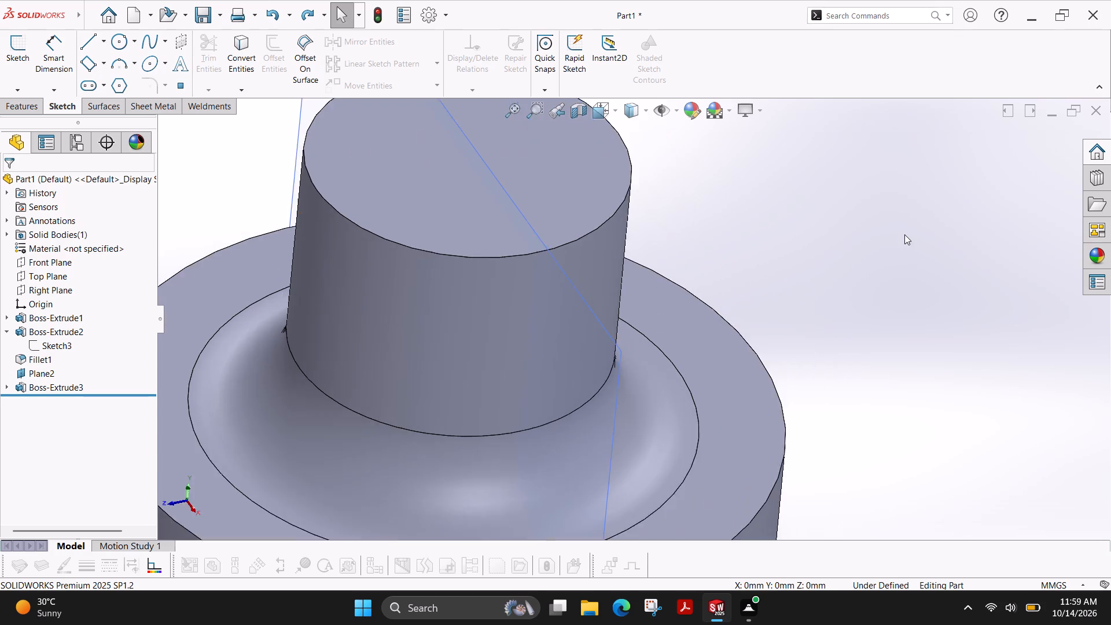
{"action": "scroll", "coordinate": [904, 234], "scroll_direction": "up", "scroll_amount": 3}
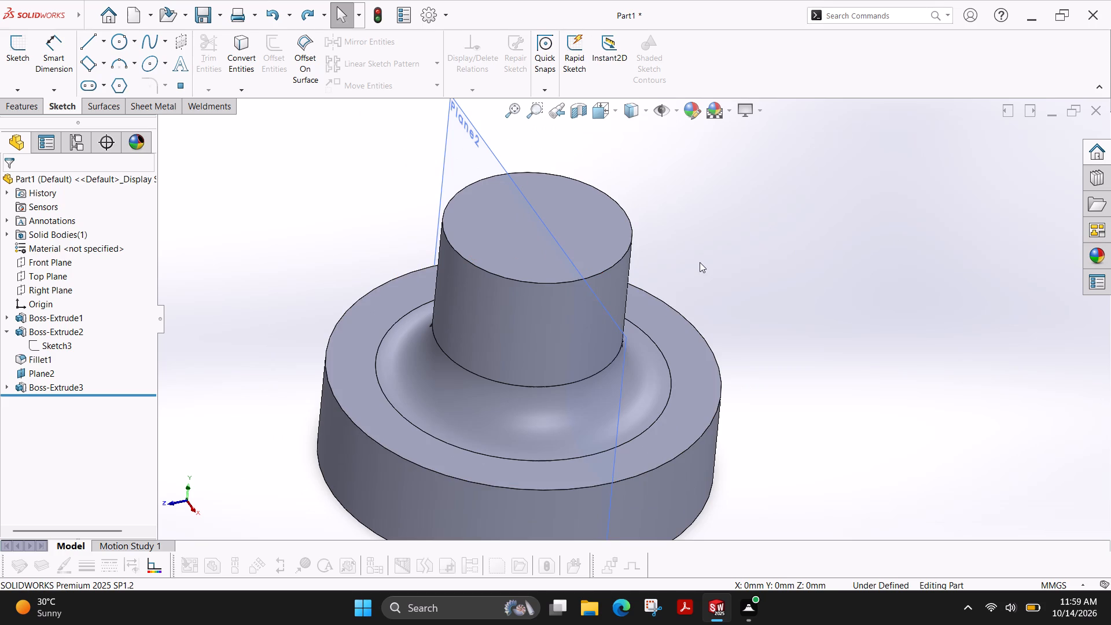
{"action": "scroll", "coordinate": [700, 262], "scroll_direction": "up", "scroll_amount": 2}
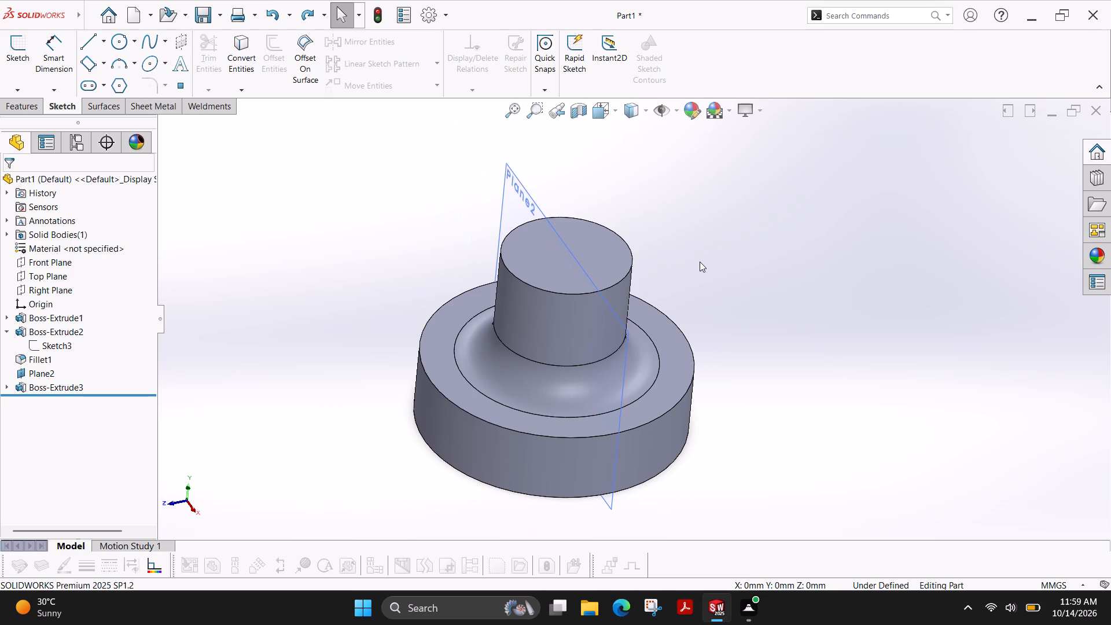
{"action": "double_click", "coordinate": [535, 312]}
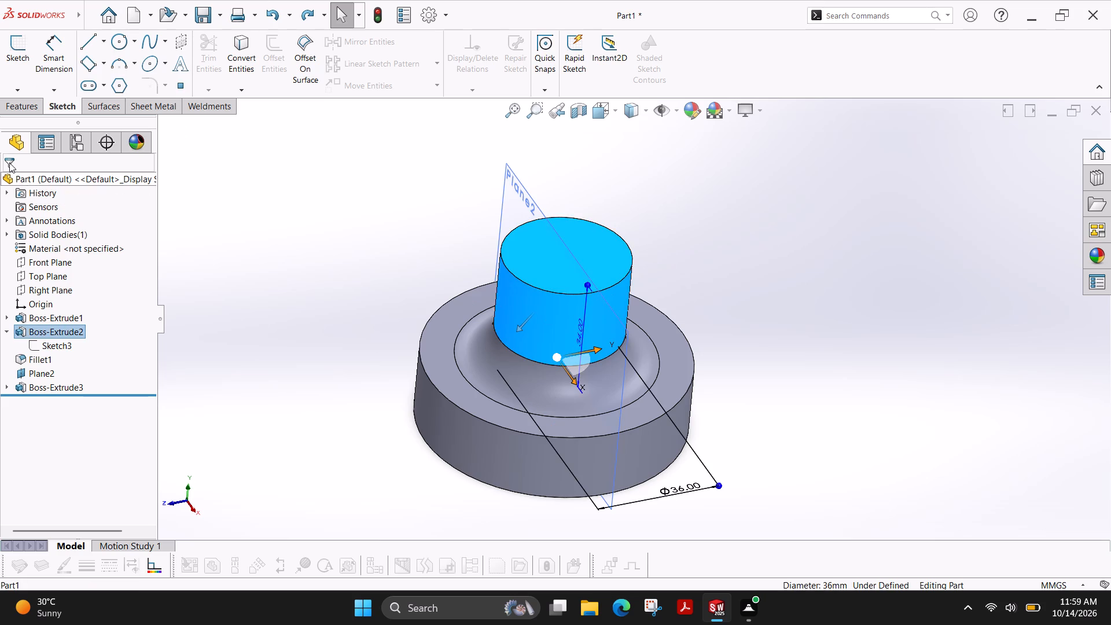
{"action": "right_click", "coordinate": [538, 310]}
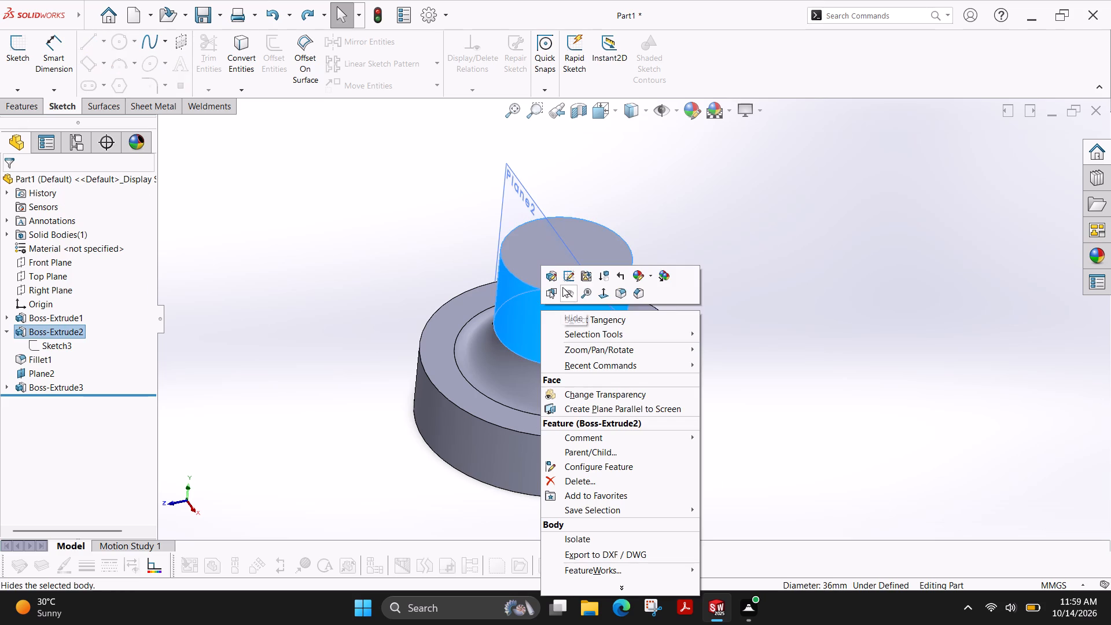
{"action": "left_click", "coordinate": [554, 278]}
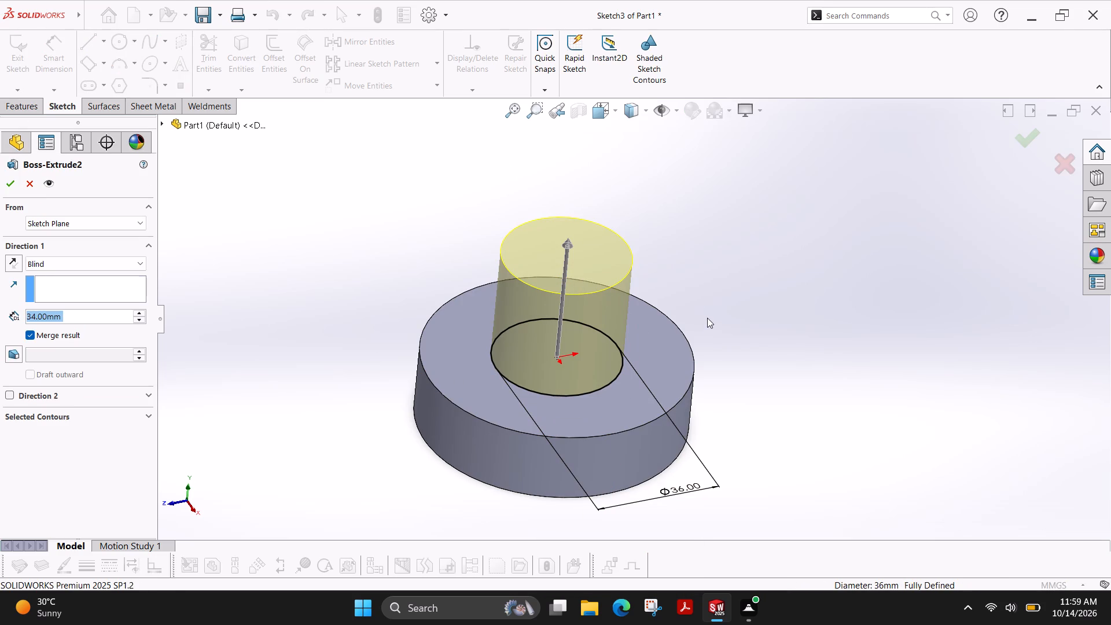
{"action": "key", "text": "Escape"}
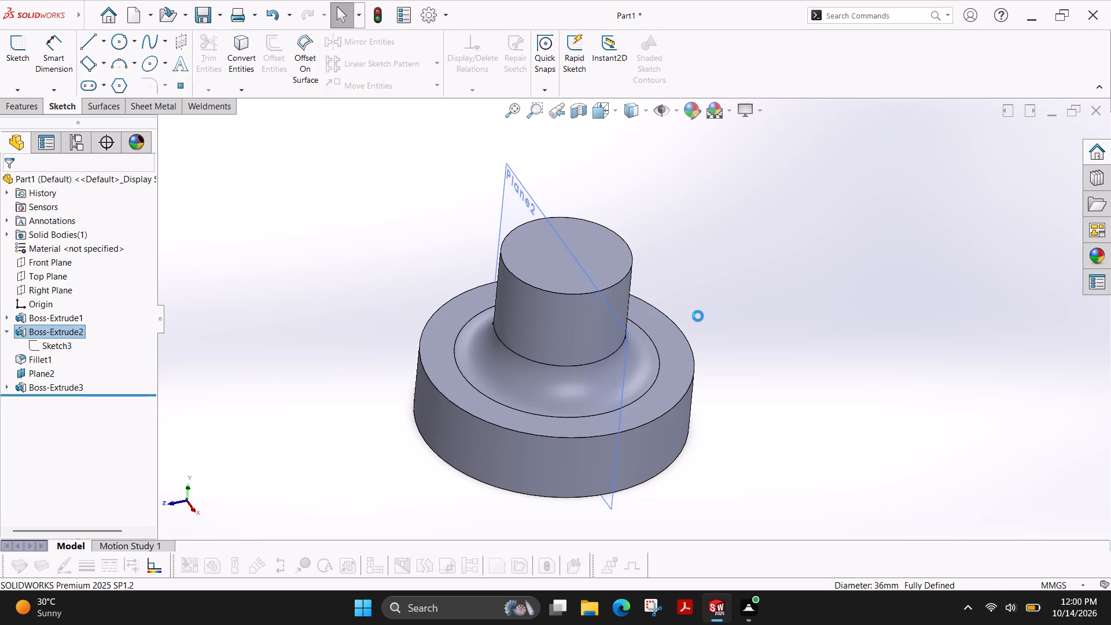
Undo the third extrude and the circle sketch it is based on.
{"action": "key", "text": "ctrl+z"}
{"action": "key", "text": "ctrl+z"}
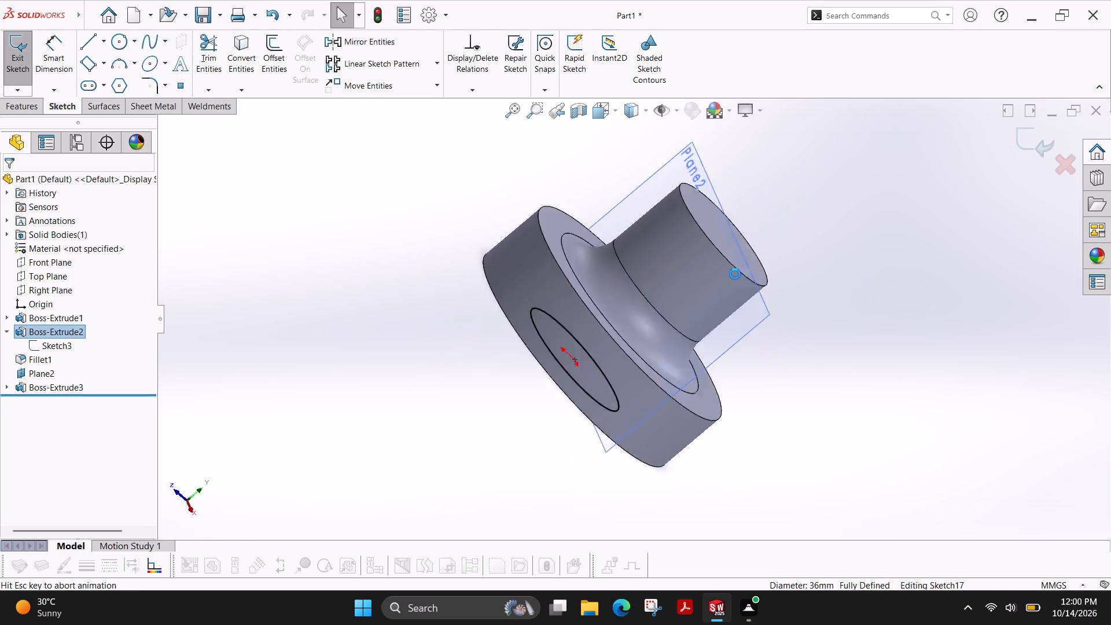
{"action": "key", "text": "ctrl+z"}
{"action": "key", "text": "ctrl+z"}
{"action": "key", "text": "ctrl+z"}
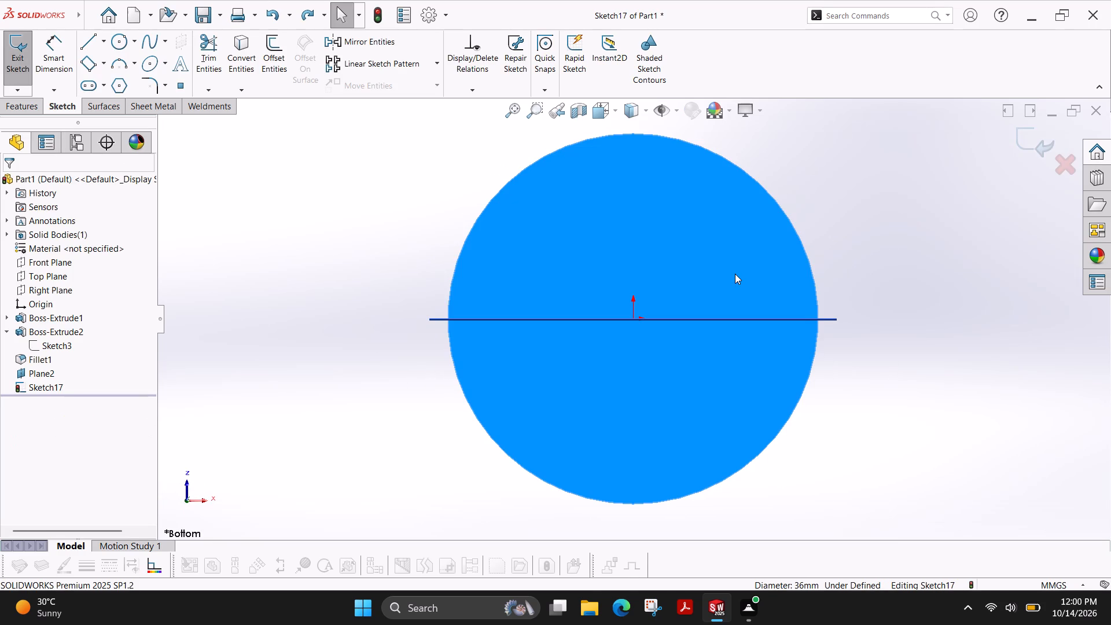
{"action": "key", "text": "ctrl+z"}
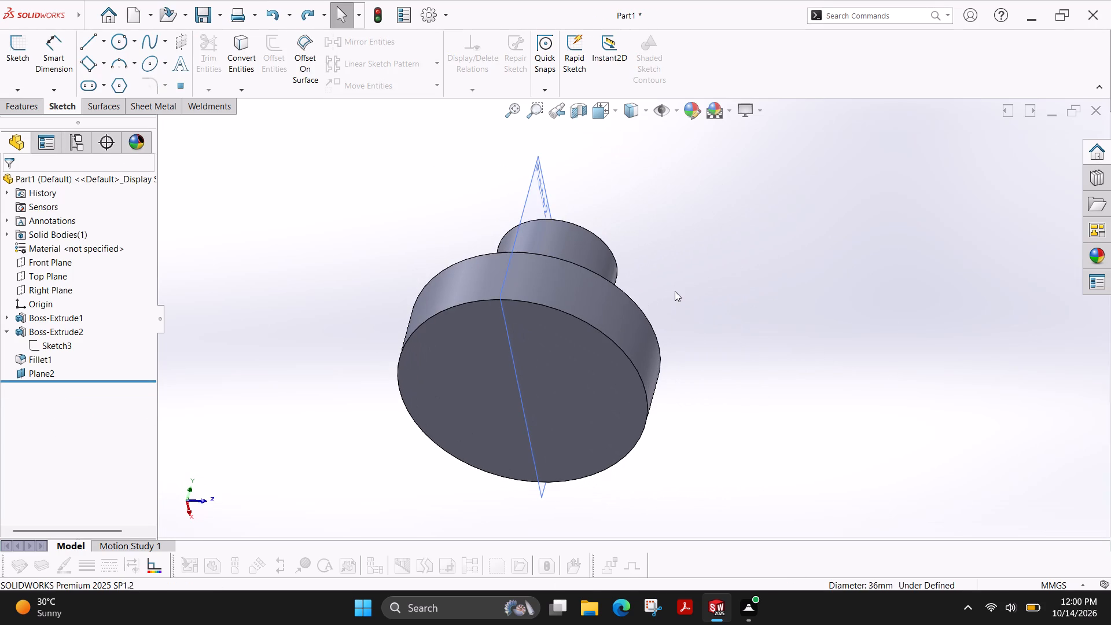
Undo the work in the Plane2 sketch, including its horizontal line and 9 mm dimension.
{"action": "key", "text": "ctrl+z"}
{"action": "key", "text": "ctrl+z"}
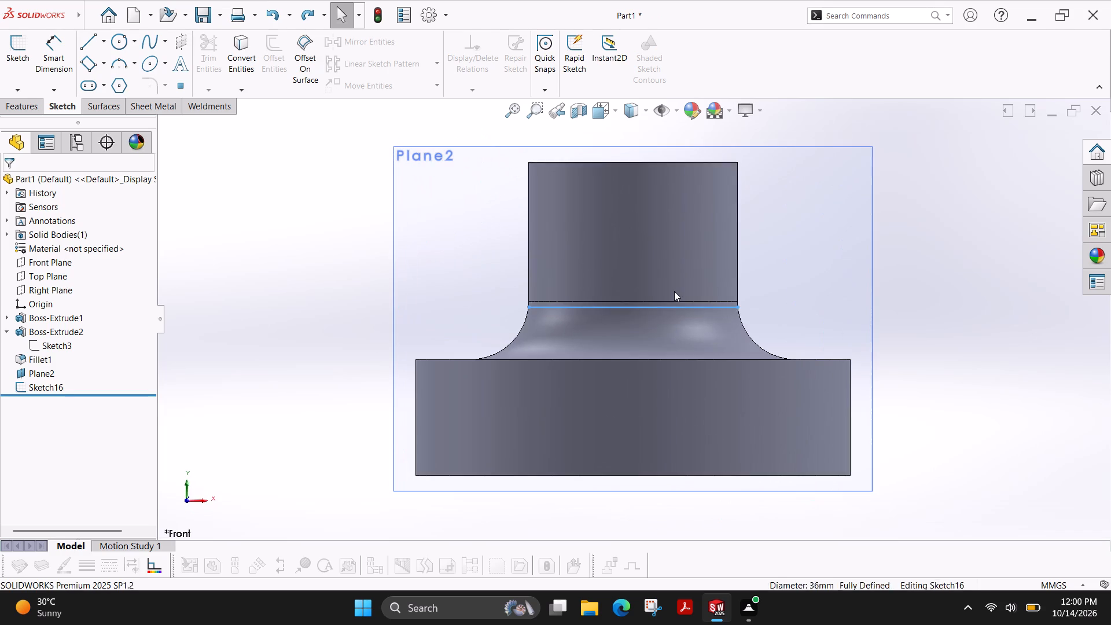
{"action": "key", "text": "ctrl+z"}
{"action": "key", "text": "ctrl+z"}
{"action": "key", "text": "ctrl+z"}
{"action": "key", "text": "ctrl+z"}
{"action": "key", "text": "ctrl+z"}
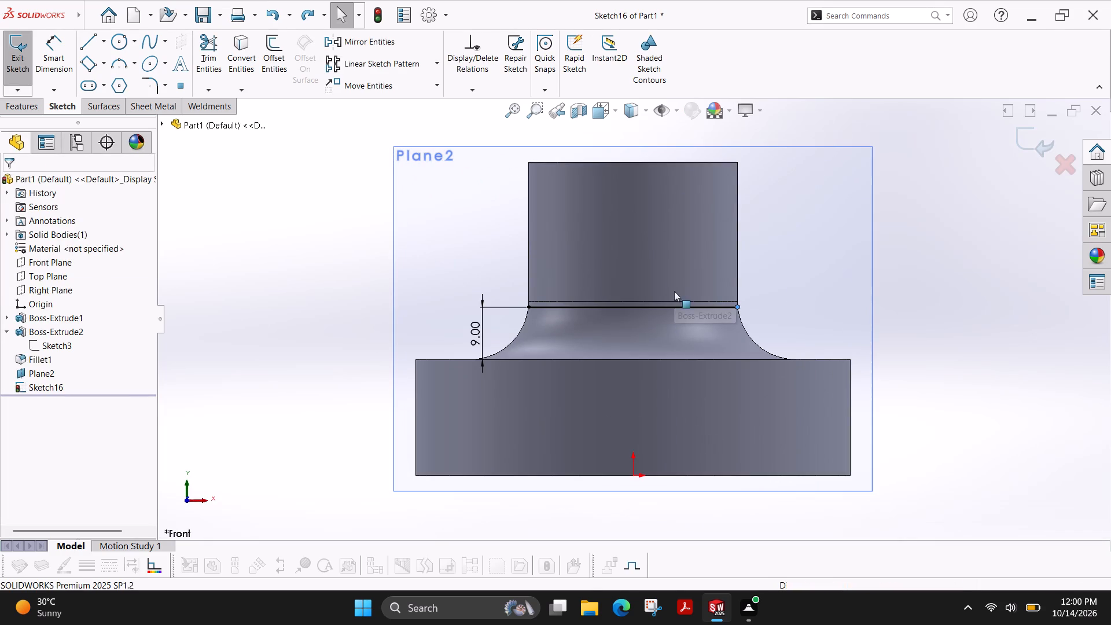
{"action": "key", "text": "ctrl+z"}
{"action": "key", "text": "ctrl+z"}
{"action": "key", "text": "ctrl+z"}
{"action": "key", "text": "ctrl+z"}
{"action": "key", "text": "ctrl+z"}
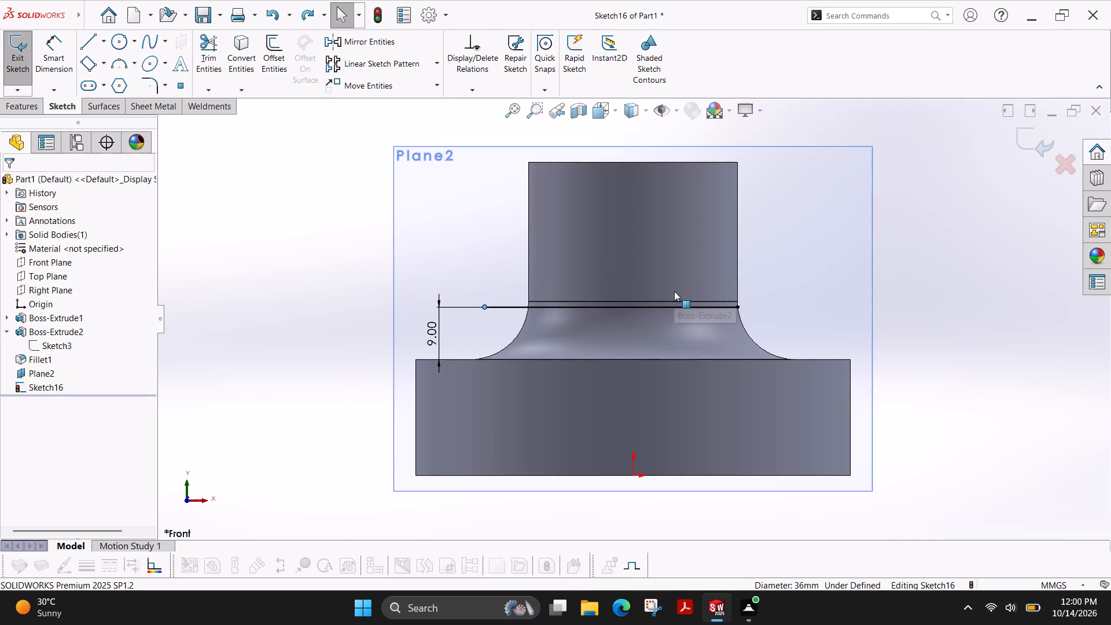
{"action": "key", "text": "ctrl+z"}
{"action": "key", "text": "ctrl+z"}
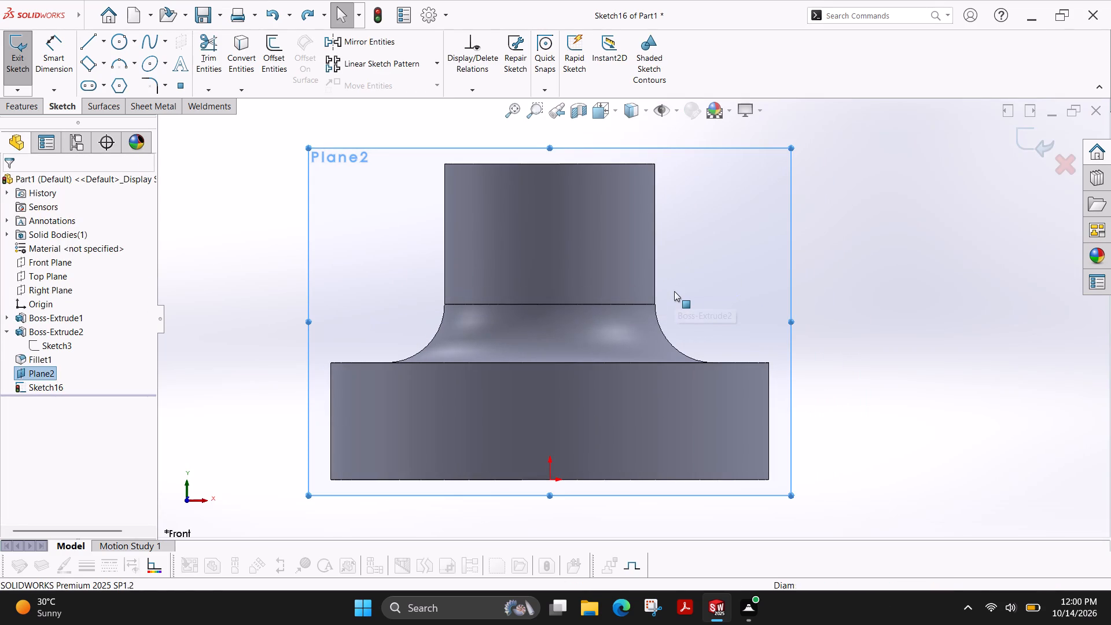
Undo the Plane2 sketch, Plane2, the fillet and the boss extrusion, back to the 36 mm circle sketch on the disc.
{"action": "key", "text": "ctrl+z"}
{"action": "key", "text": "ctrl+z"}
{"action": "key", "text": "ctrl+z"}
{"action": "key", "text": "ctrl+z"}
{"action": "key", "text": "ctrl+z"}
{"action": "key", "text": "ctrl+z"}
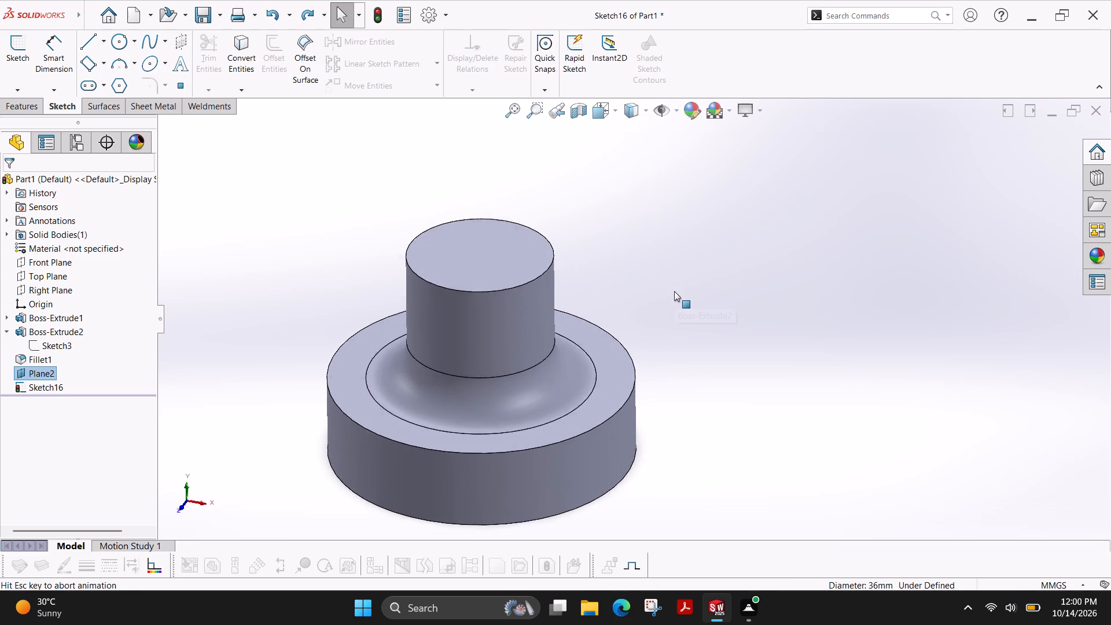
{"action": "key", "text": "ctrl+z"}
{"action": "key", "text": "ctrl+z"}
{"action": "key", "text": "ctrl+z"}
{"action": "key", "text": "ctrl+z"}
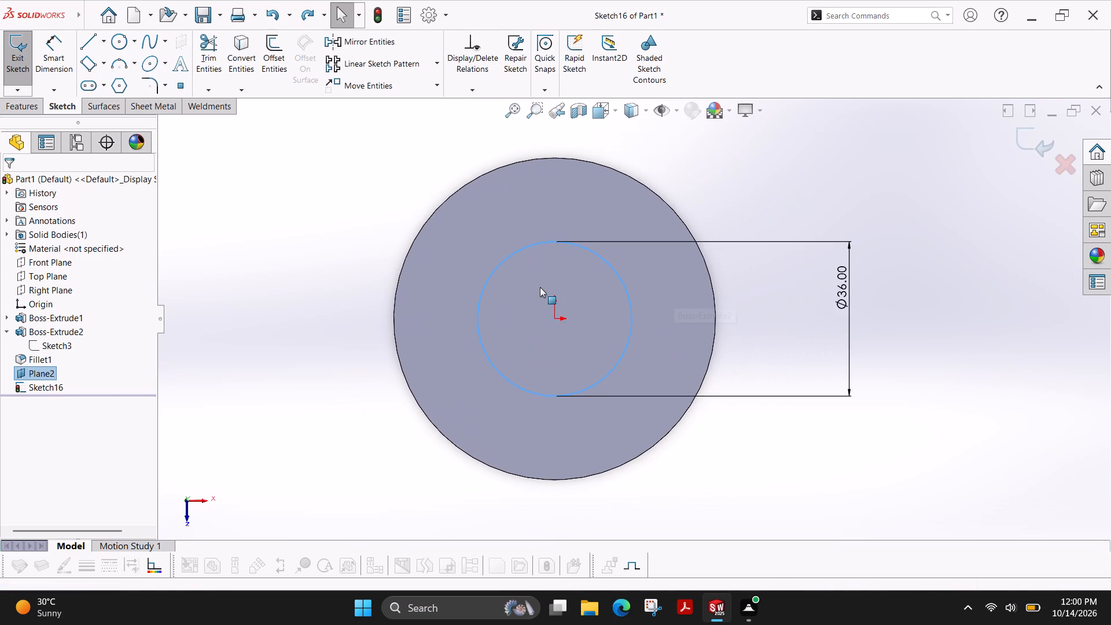
Redo the 36 mm circle sketch and the boss extrusion on the disc.
{"action": "key", "text": "ctrl+y"}
{"action": "key", "text": "ctrl+y"}
{"action": "key", "text": "ctrl+y"}
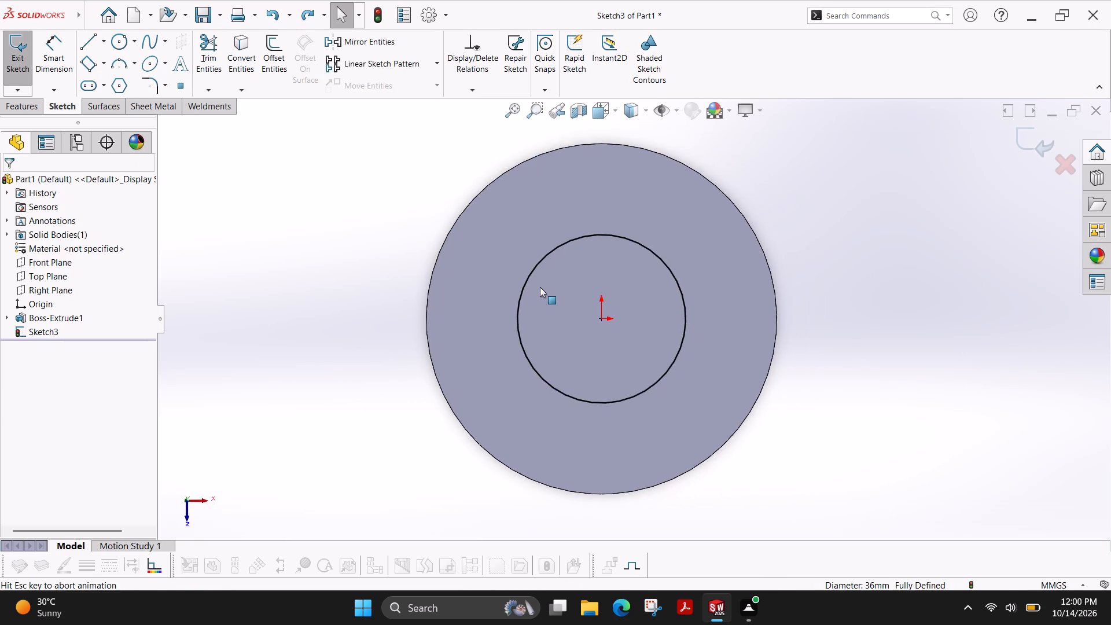
{"action": "key", "text": "ctrl+y"}
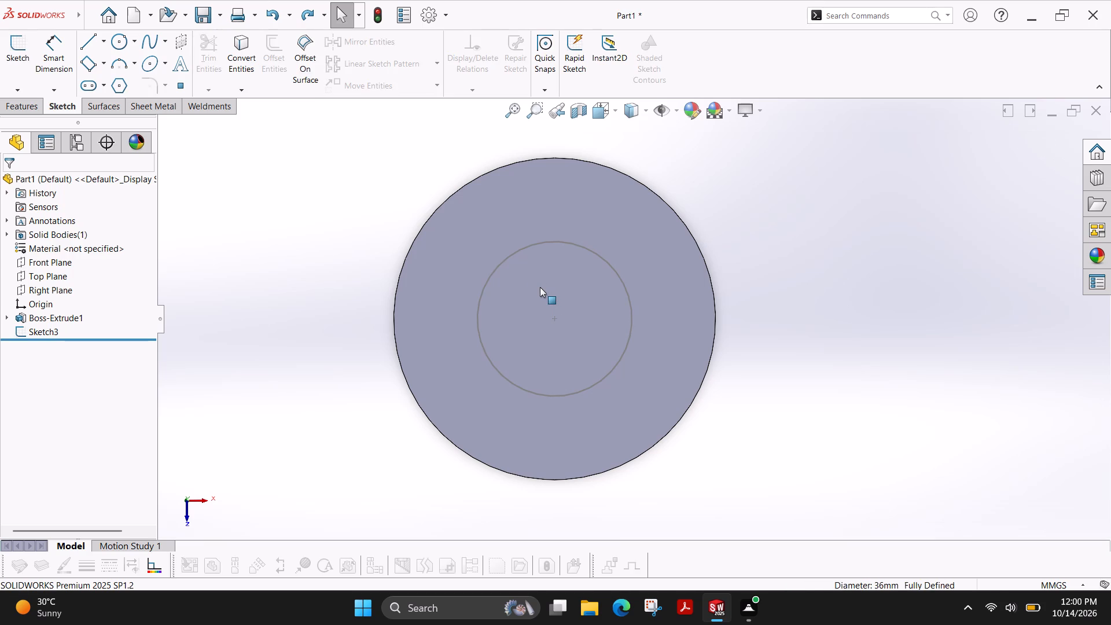
{"action": "key", "text": "ctrl+y"}
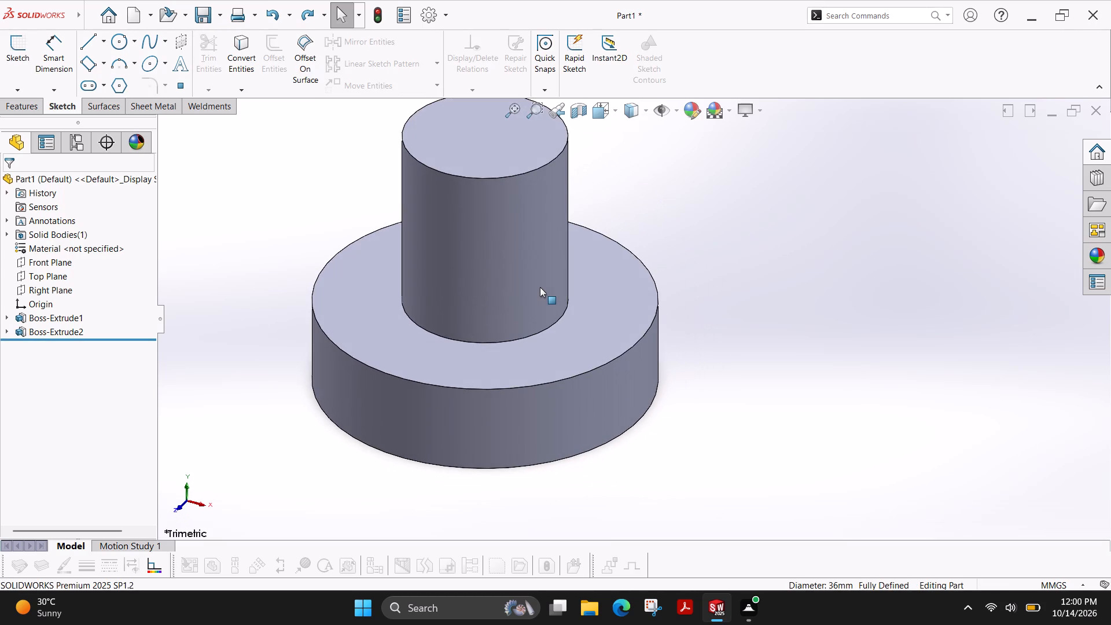
Reopen the 36 mm boss extrusion for editing and set its blind depth to 29 mm upward from the disc.
{"action": "scroll", "coordinate": [495, 194], "scroll_direction": "up", "scroll_amount": 1}
{"action": "left_click", "coordinate": [493, 222]}
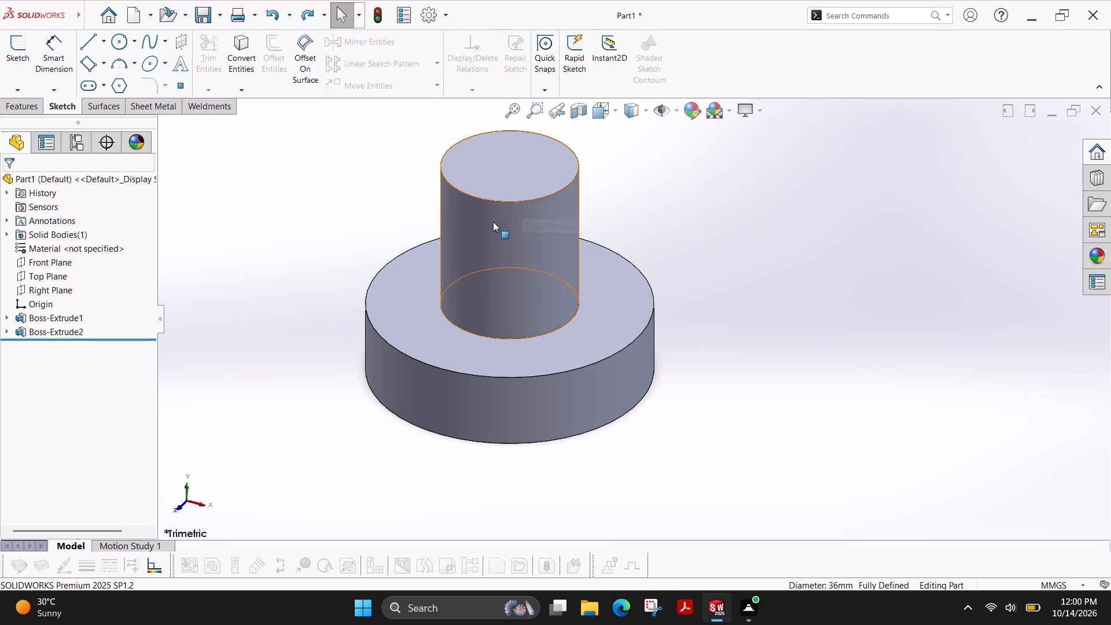
{"action": "left_click", "coordinate": [527, 173]}
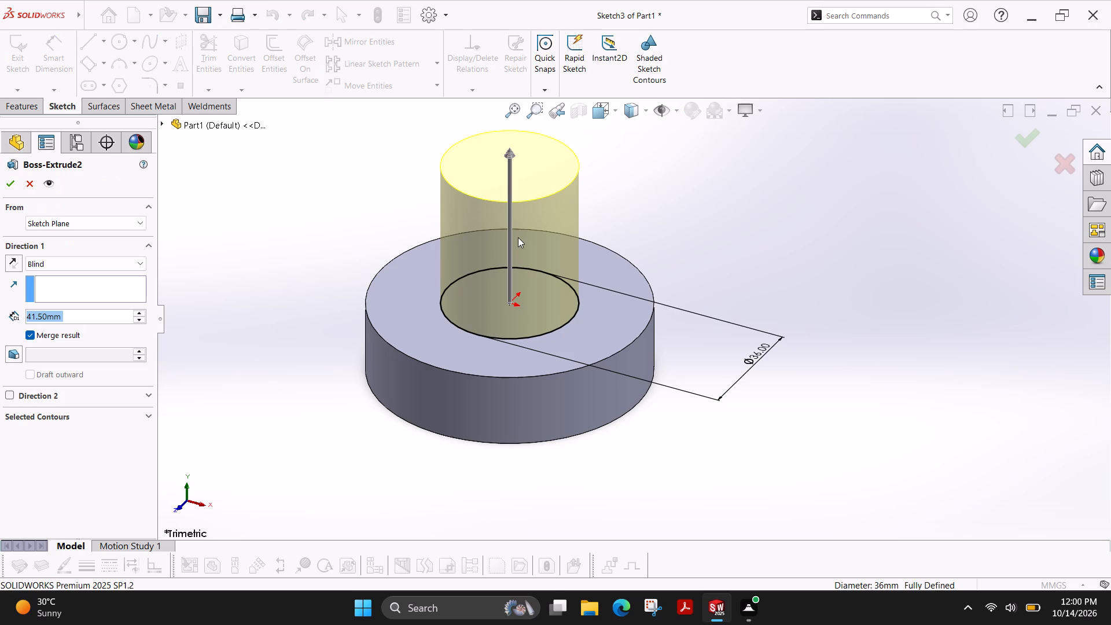
{"action": "left_click_drag", "start_coordinate": [510, 153], "coordinate": [516, 315]}
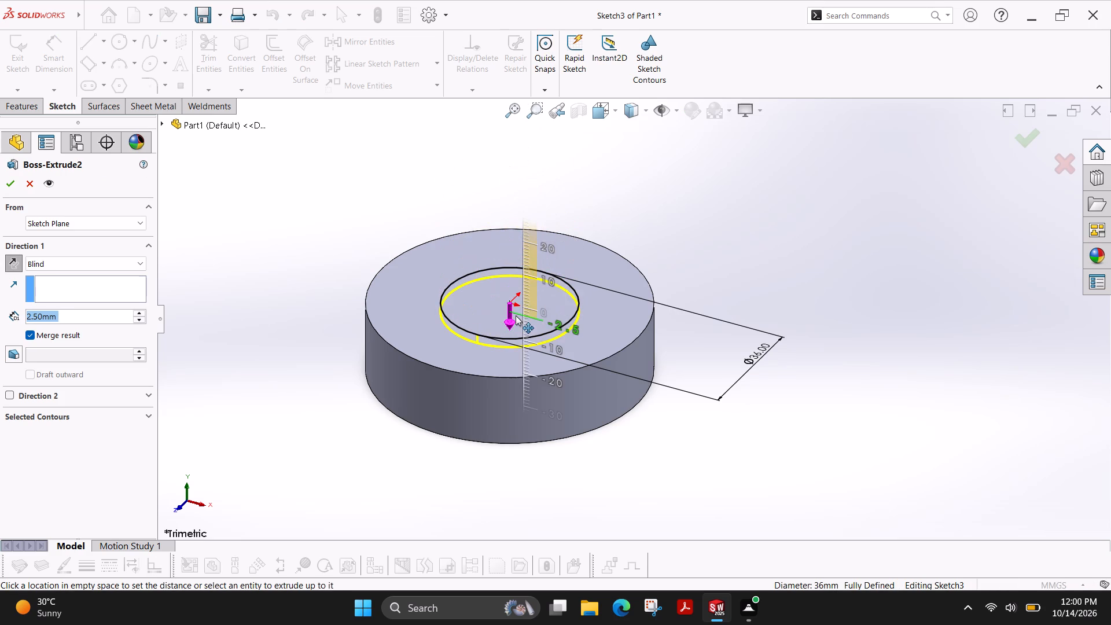
{"action": "left_click_drag", "start_coordinate": [516, 315], "coordinate": [514, 299]}
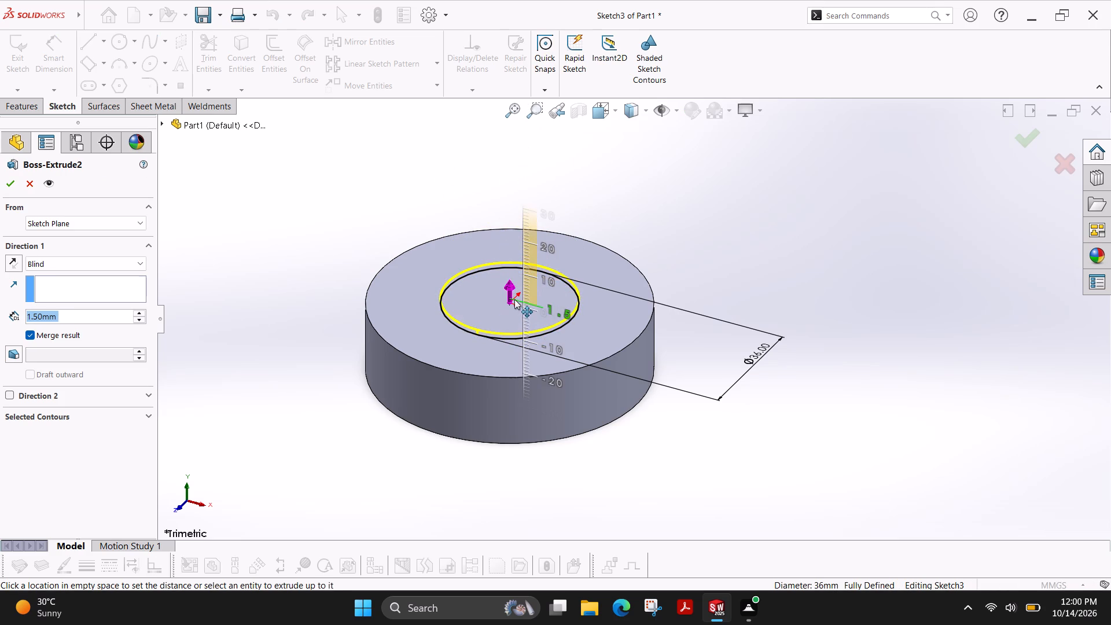
{"action": "left_click_drag", "start_coordinate": [514, 299], "coordinate": [518, 307]}
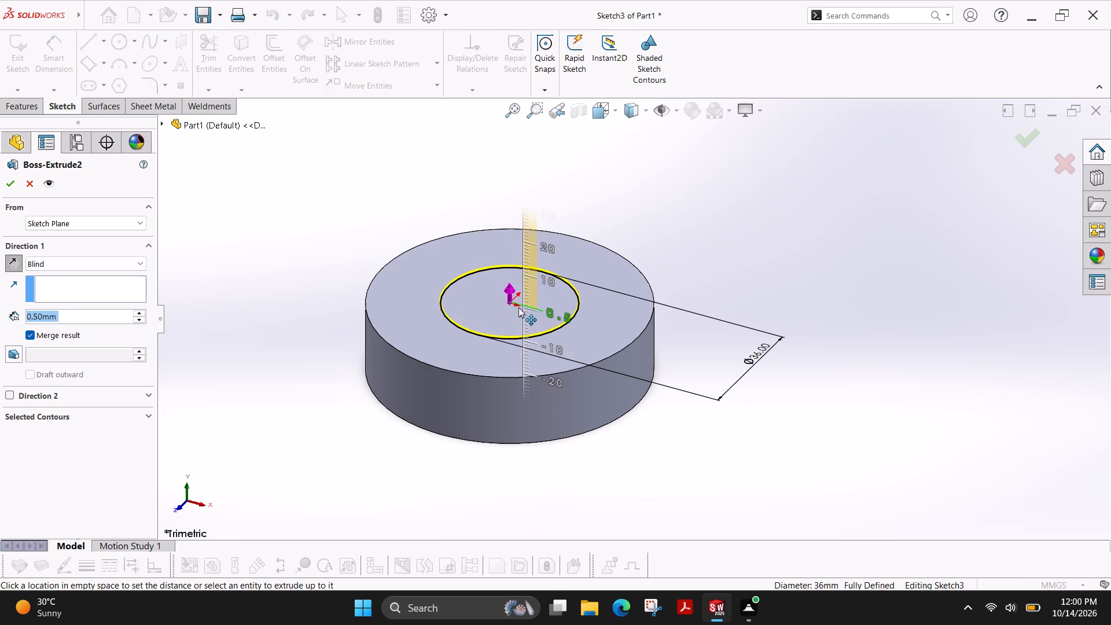
{"action": "left_click_drag", "start_coordinate": [518, 307], "coordinate": [516, 307]}
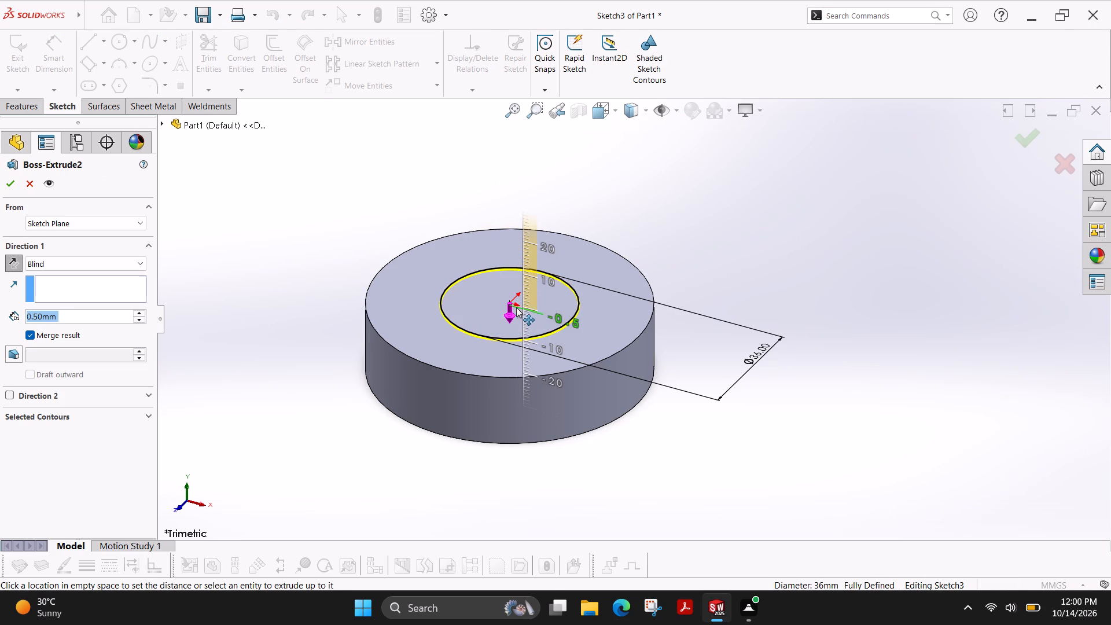
{"action": "left_click_drag", "start_coordinate": [516, 307], "coordinate": [513, 446]}
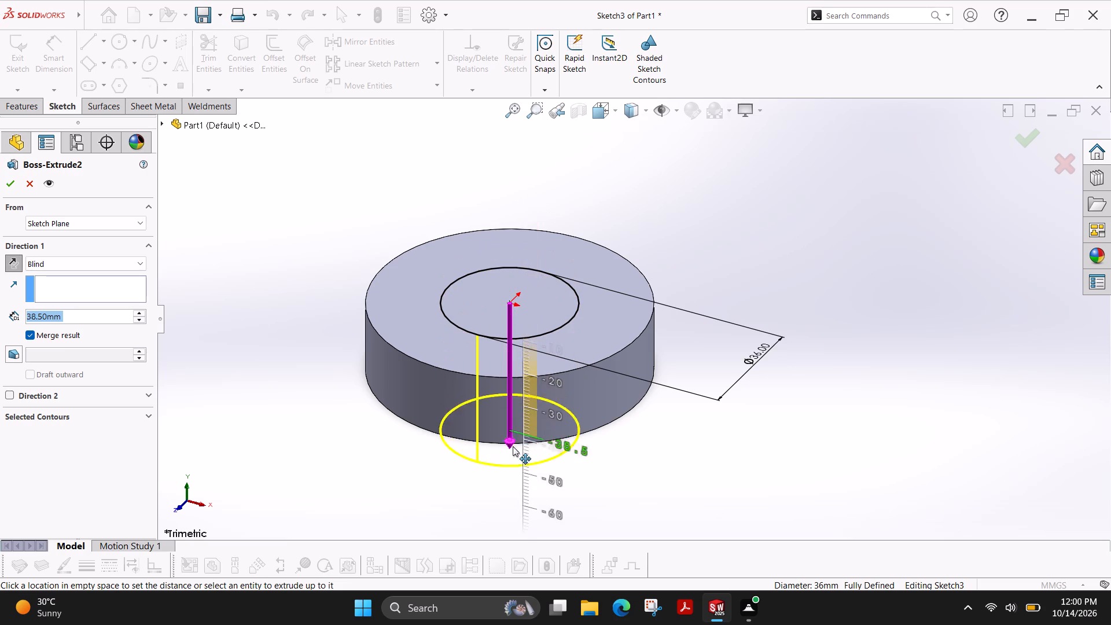
{"action": "left_click_drag", "start_coordinate": [513, 446], "coordinate": [513, 468]}
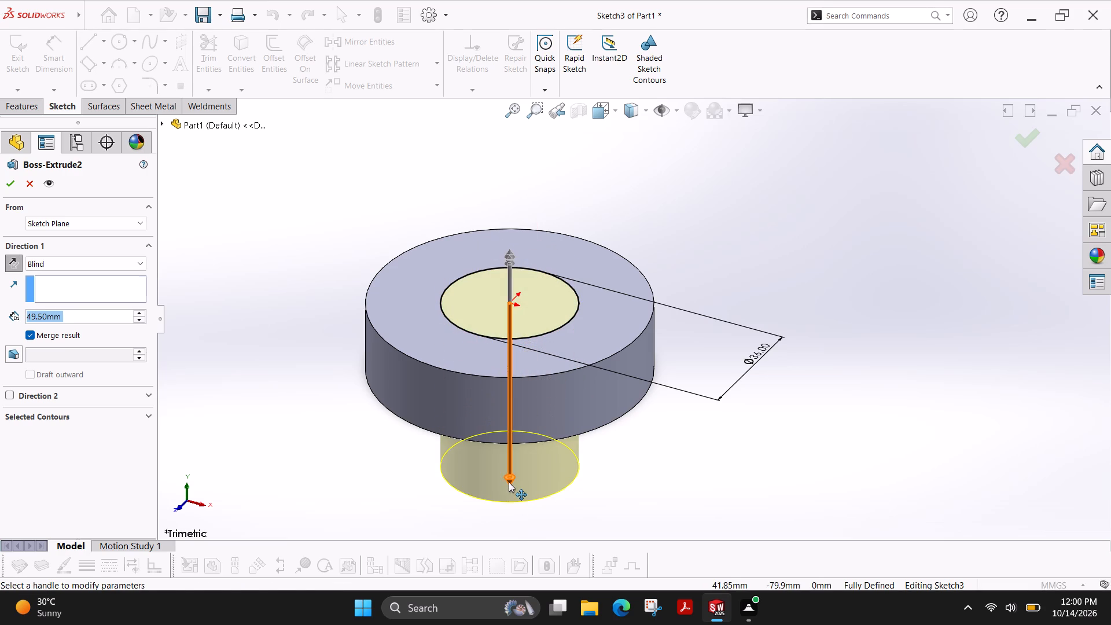
{"action": "left_click_drag", "start_coordinate": [509, 481], "coordinate": [507, 230]}
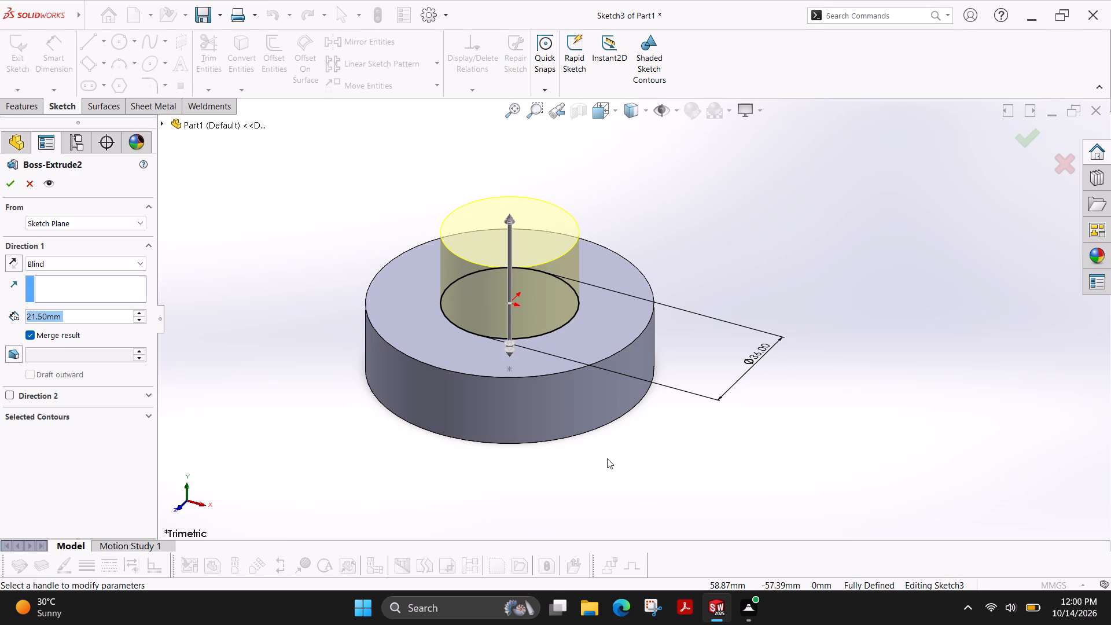
{"action": "type", "text": "29"}
{"action": "key", "text": "Return"}
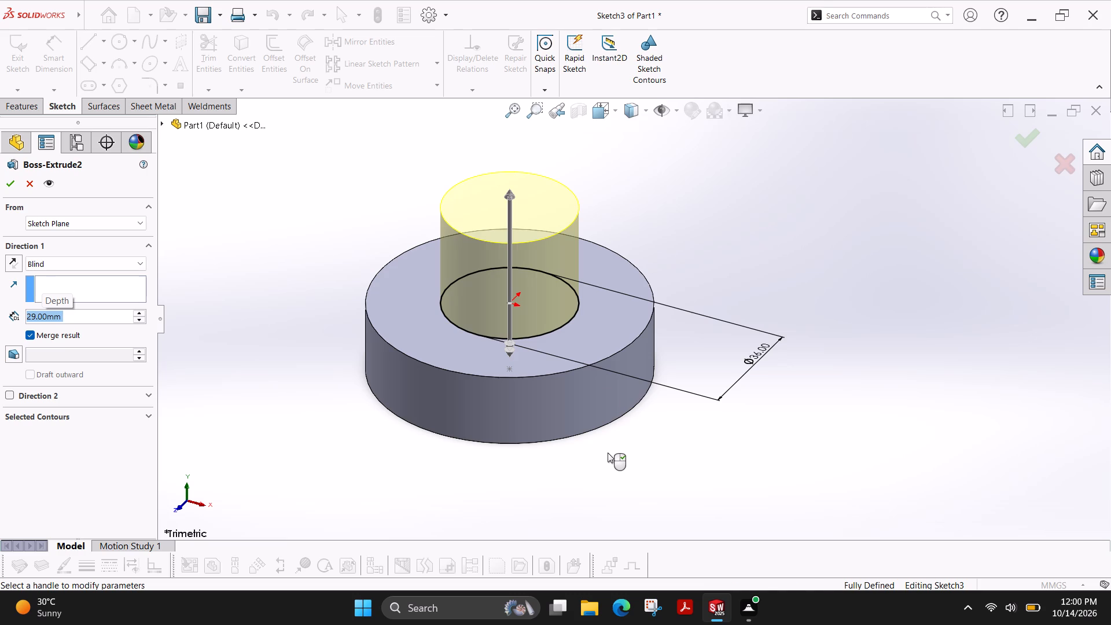
Set the boss extrusion's Direction 1 depth to 9 mm.
{"action": "middle_click_drag", "start_coordinate": [553, 461], "coordinate": [577, 372], "text": "ctrl+shift"}
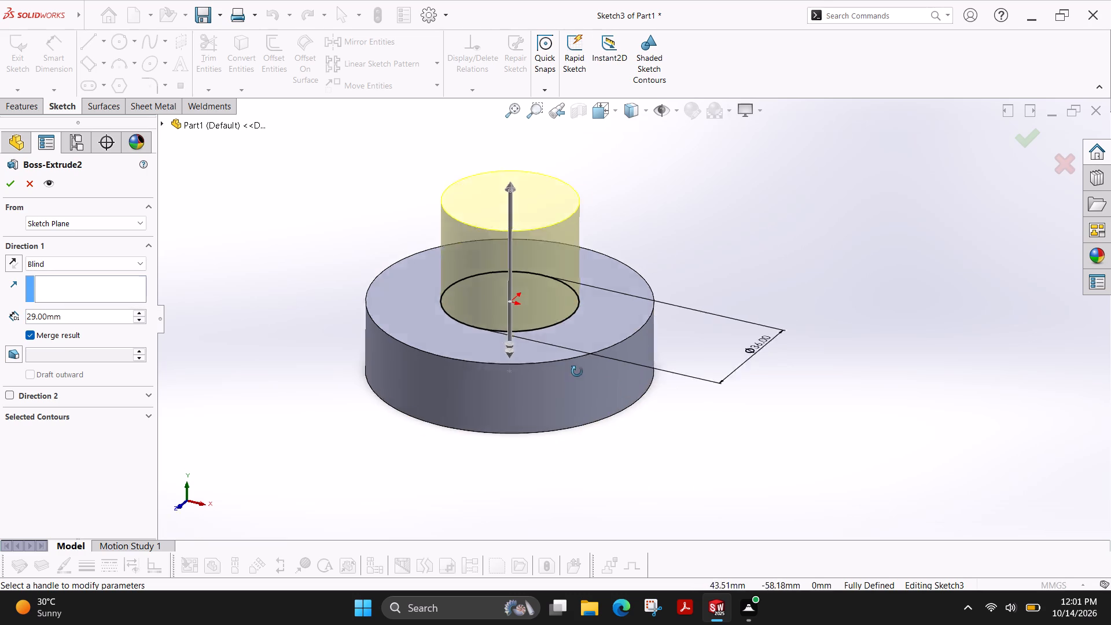
{"action": "middle_click_drag", "start_coordinate": [577, 372], "coordinate": [562, 380], "text": "ctrl+shift"}
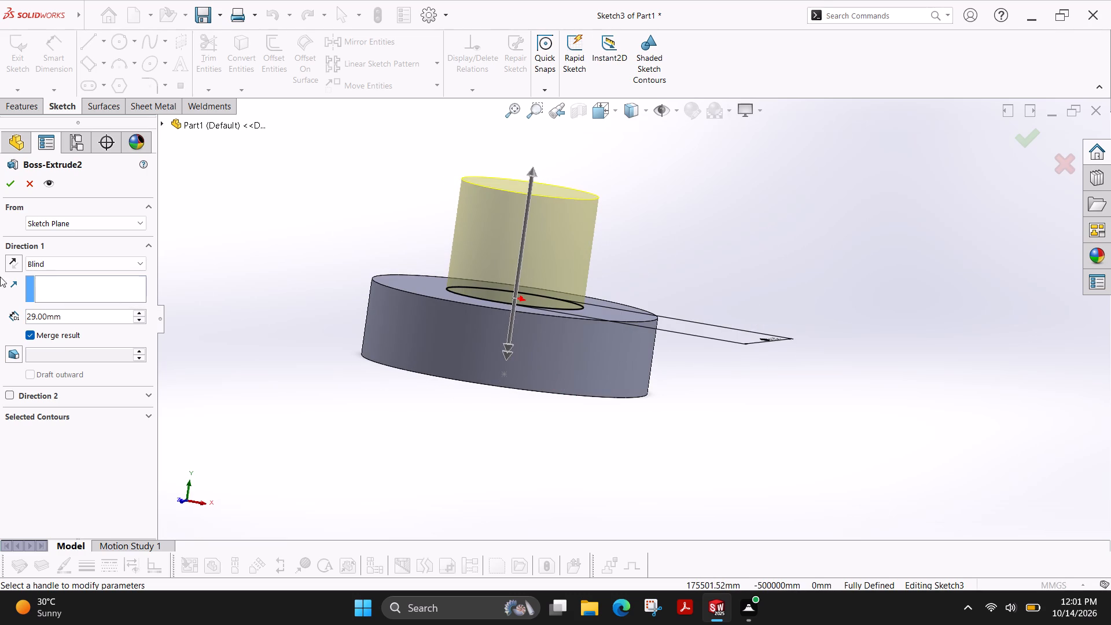
{"action": "left_click", "coordinate": [82, 314]}
{"action": "double_click", "coordinate": [76, 321]}
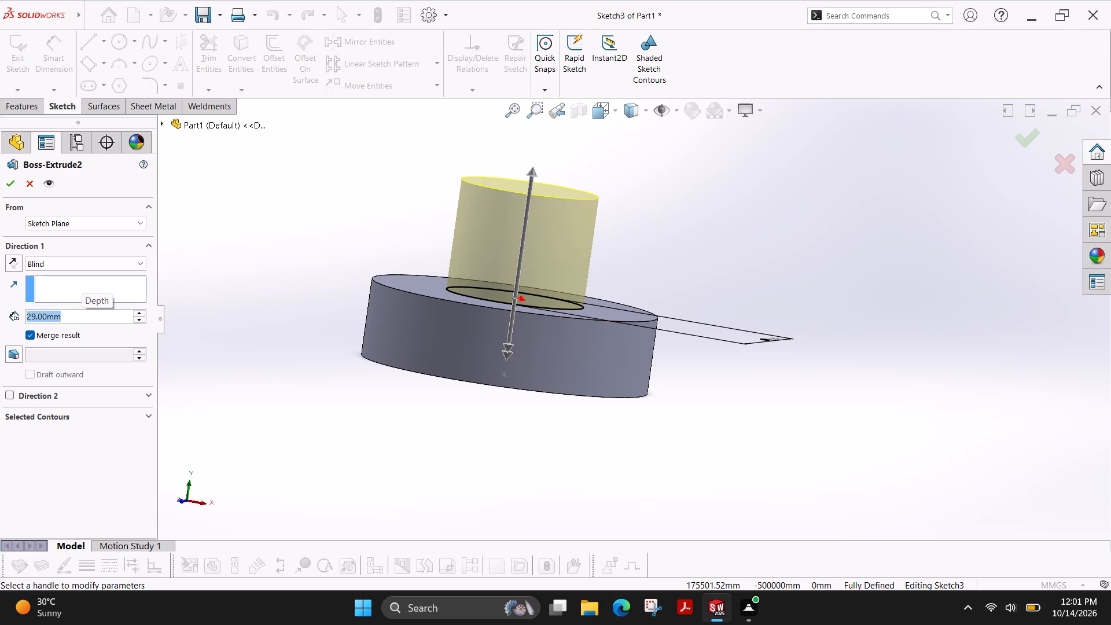
{"action": "key", "text": "9"}
{"action": "key", "text": "Return"}
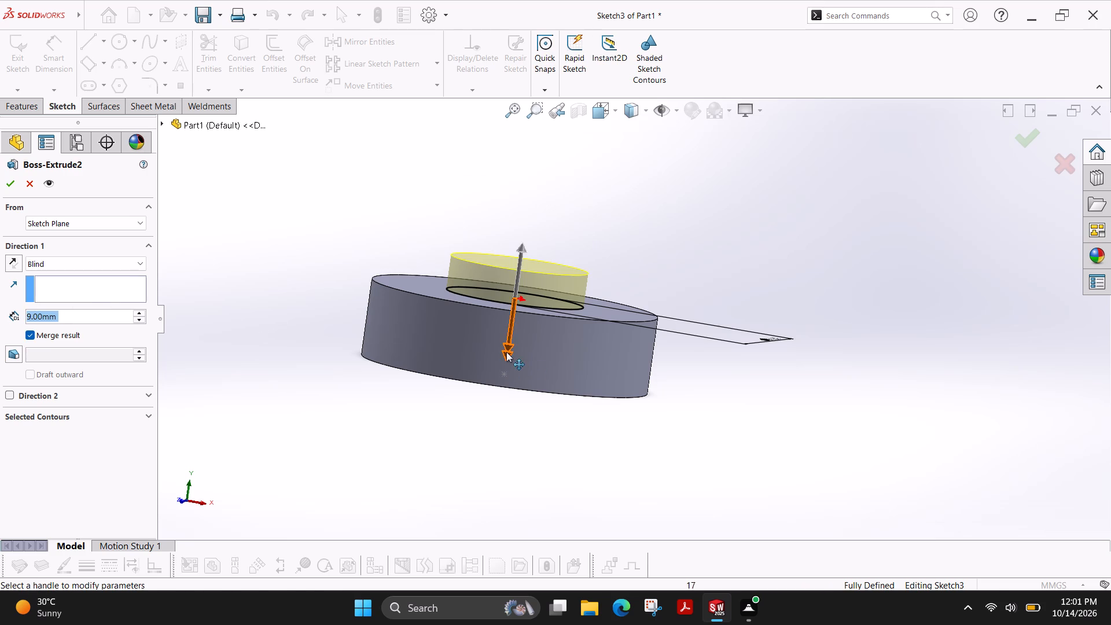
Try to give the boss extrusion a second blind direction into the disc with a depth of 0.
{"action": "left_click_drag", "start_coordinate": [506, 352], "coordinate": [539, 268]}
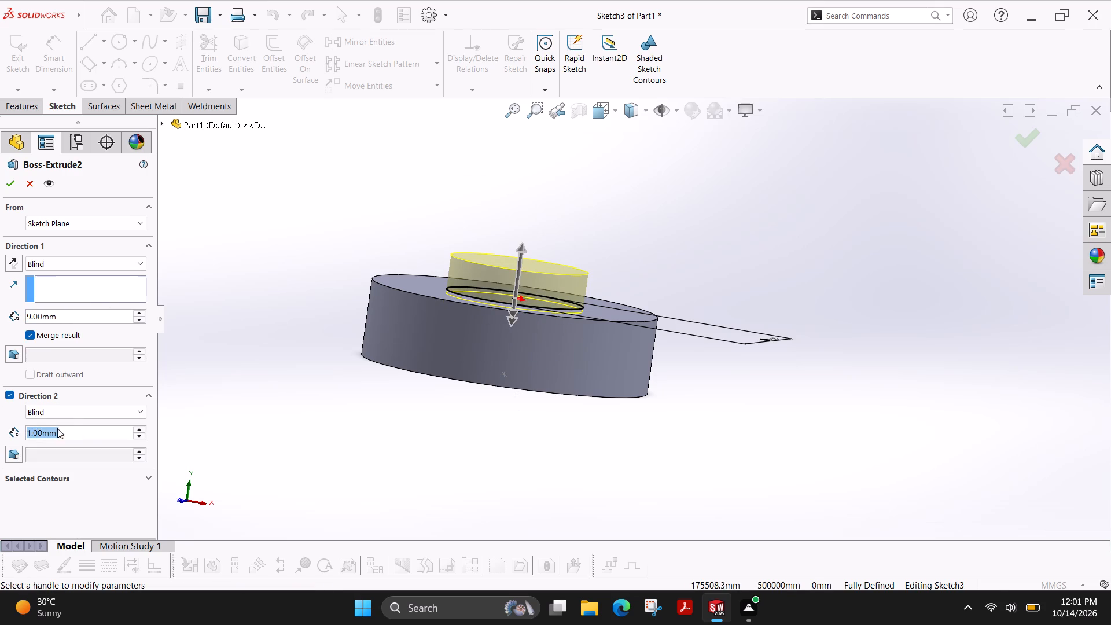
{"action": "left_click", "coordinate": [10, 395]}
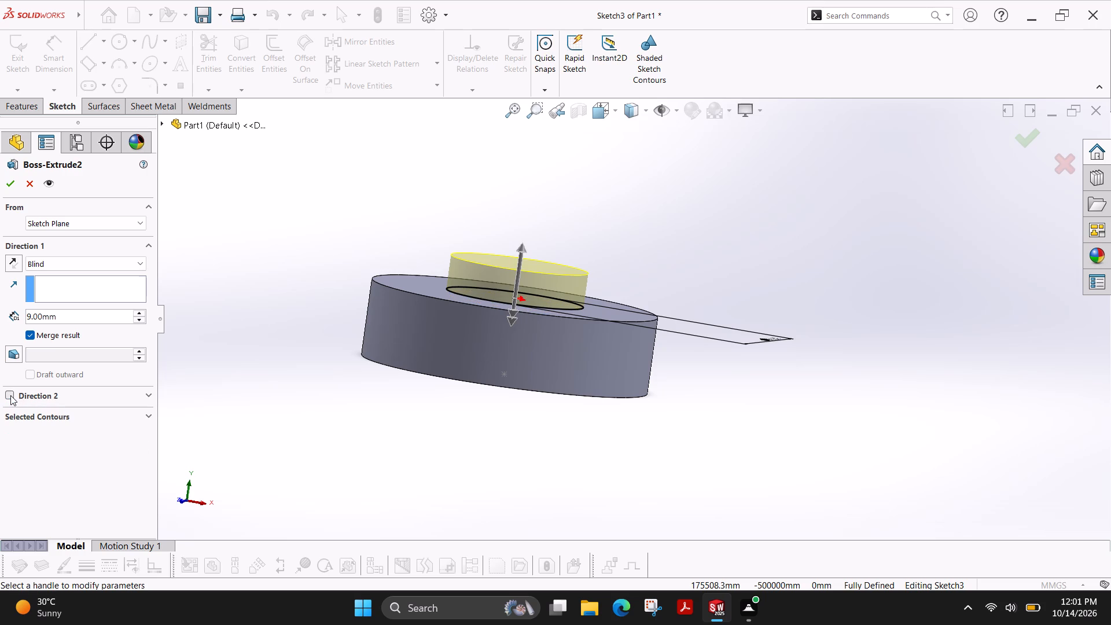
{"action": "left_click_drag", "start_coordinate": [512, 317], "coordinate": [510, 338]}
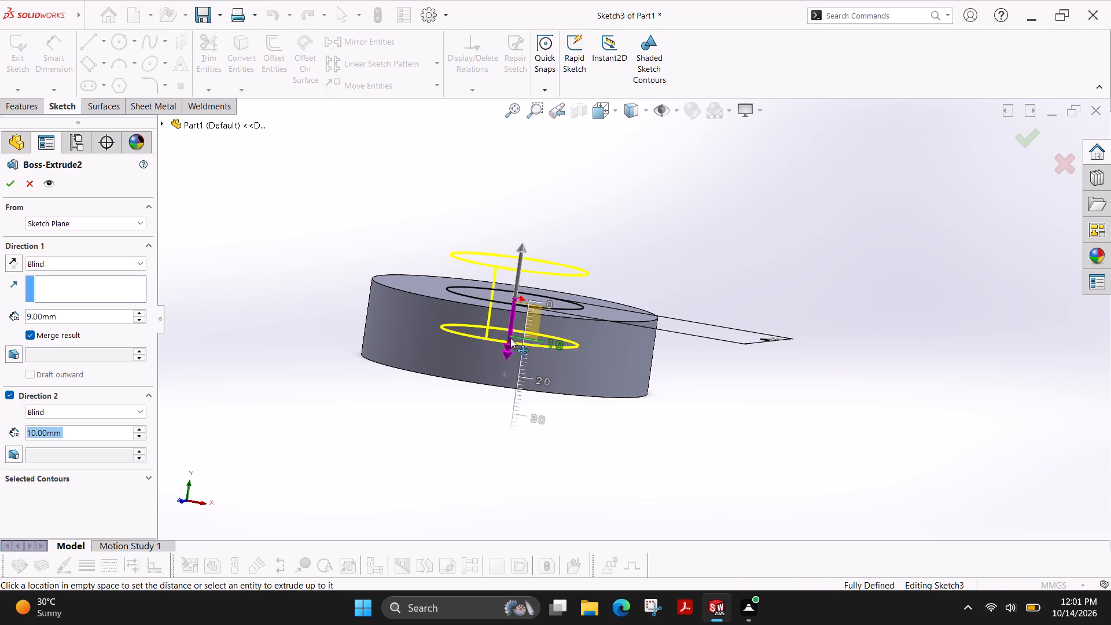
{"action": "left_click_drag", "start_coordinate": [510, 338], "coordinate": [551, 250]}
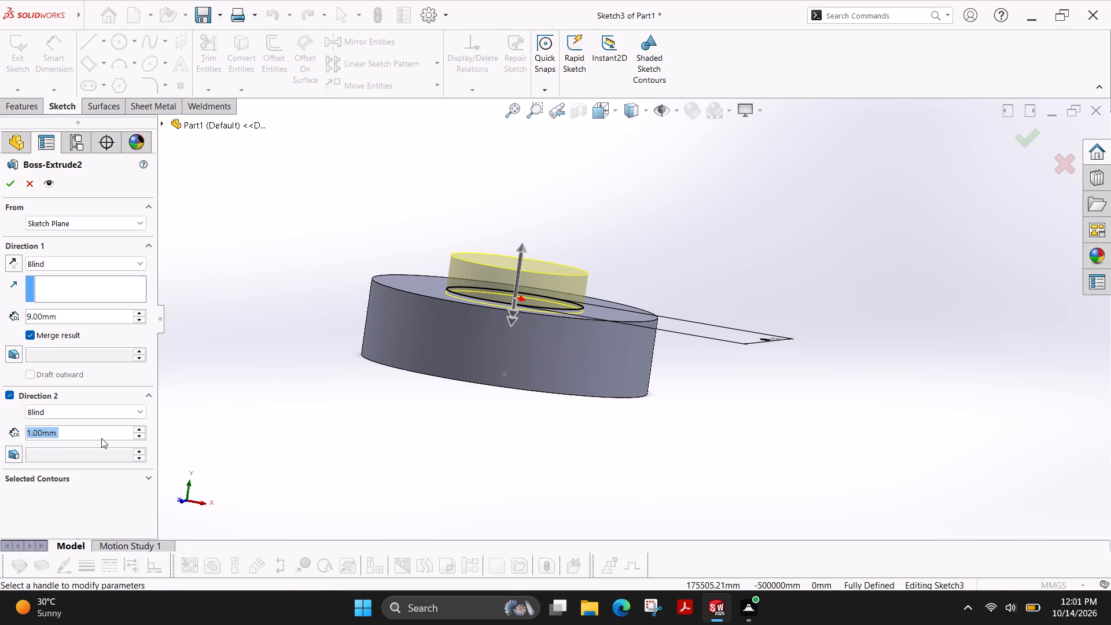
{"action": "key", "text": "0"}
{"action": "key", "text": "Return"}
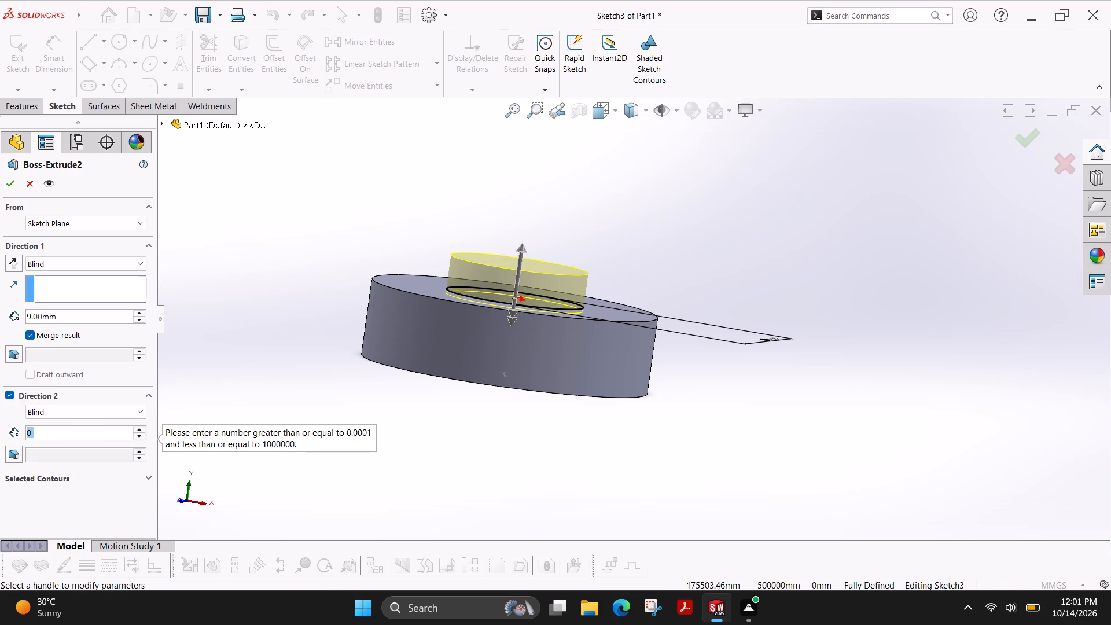
Examine the extrusion preview up close where the boss meets the disc's upper face.
{"action": "scroll", "coordinate": [589, 307], "scroll_direction": "down", "scroll_amount": 7}
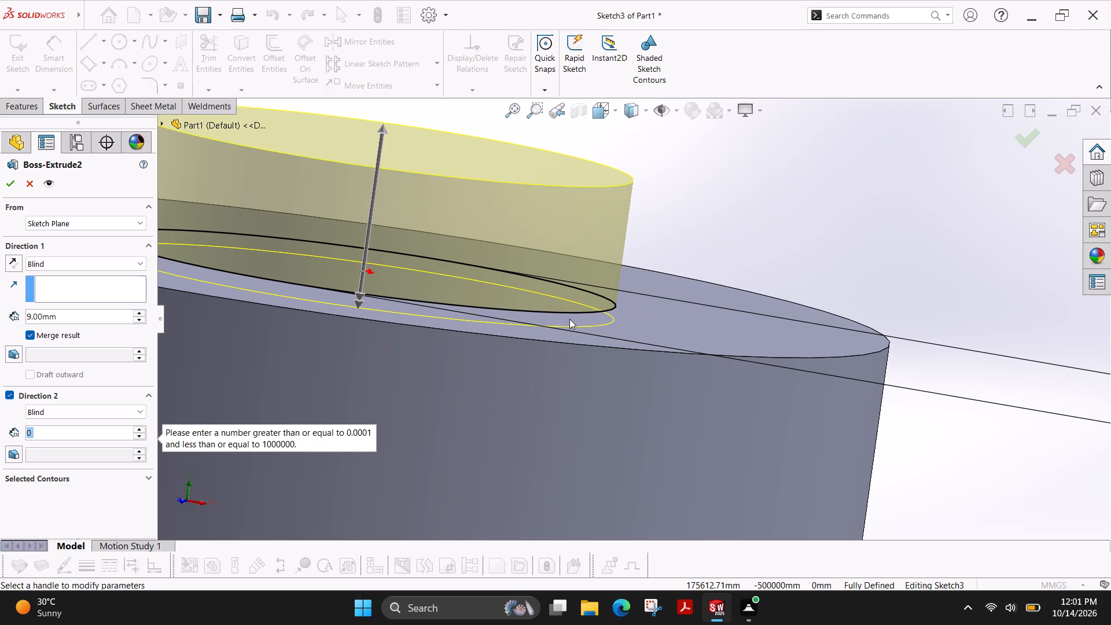
{"action": "scroll", "coordinate": [430, 314], "scroll_direction": "down", "scroll_amount": 4}
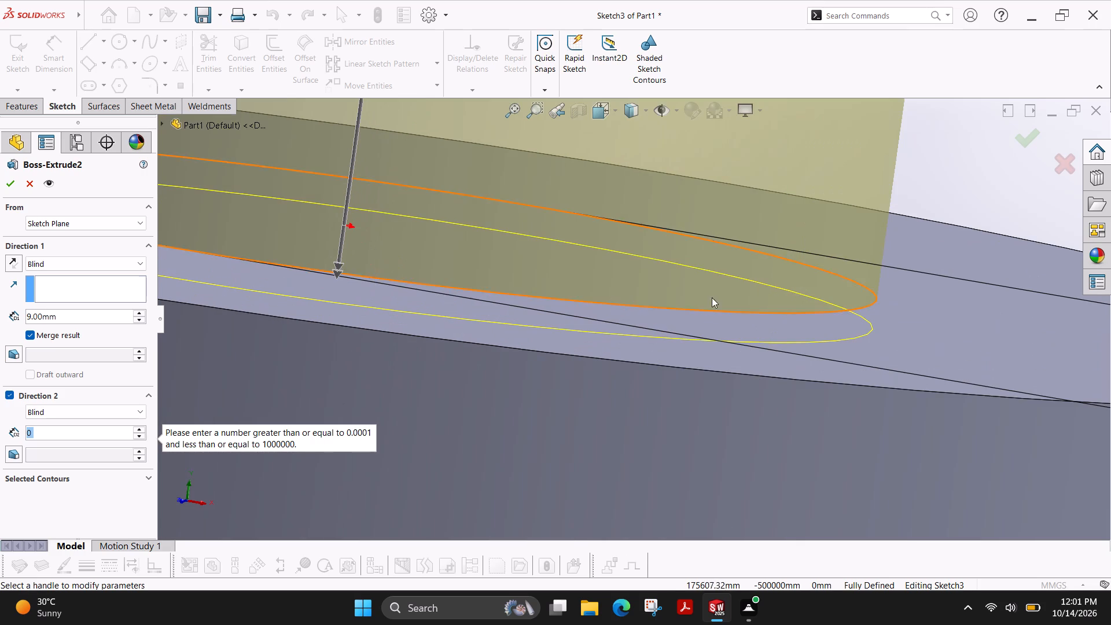
{"action": "middle_click_drag", "start_coordinate": [1049, 352], "coordinate": [1017, 277], "text": "ctrl+shift"}
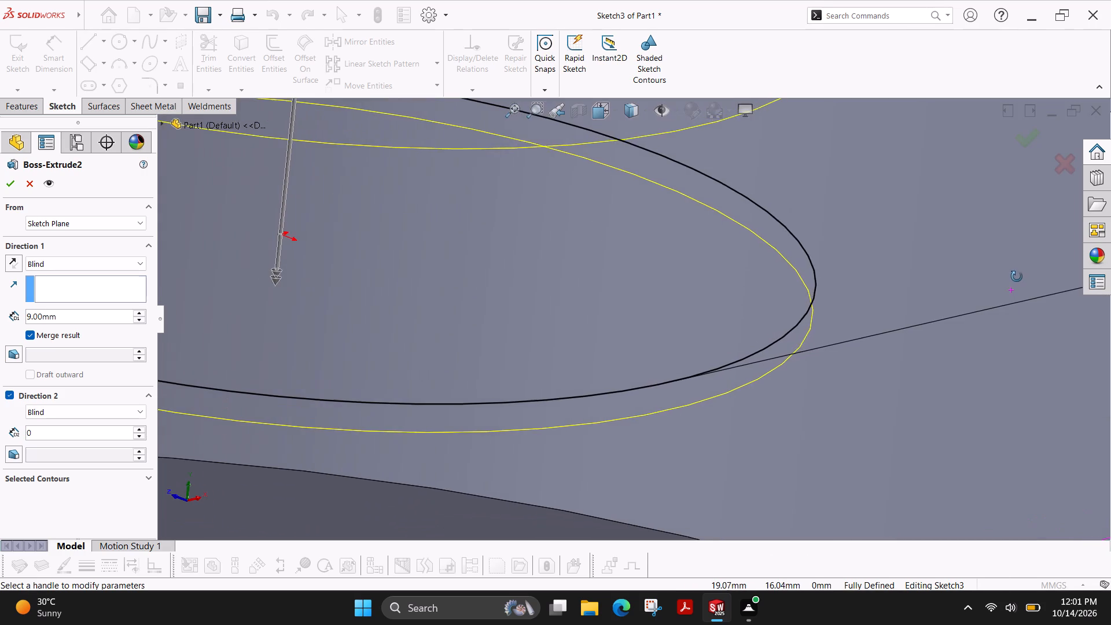
{"action": "middle_click_drag", "start_coordinate": [1017, 277], "coordinate": [1003, 323], "text": "ctrl+shift"}
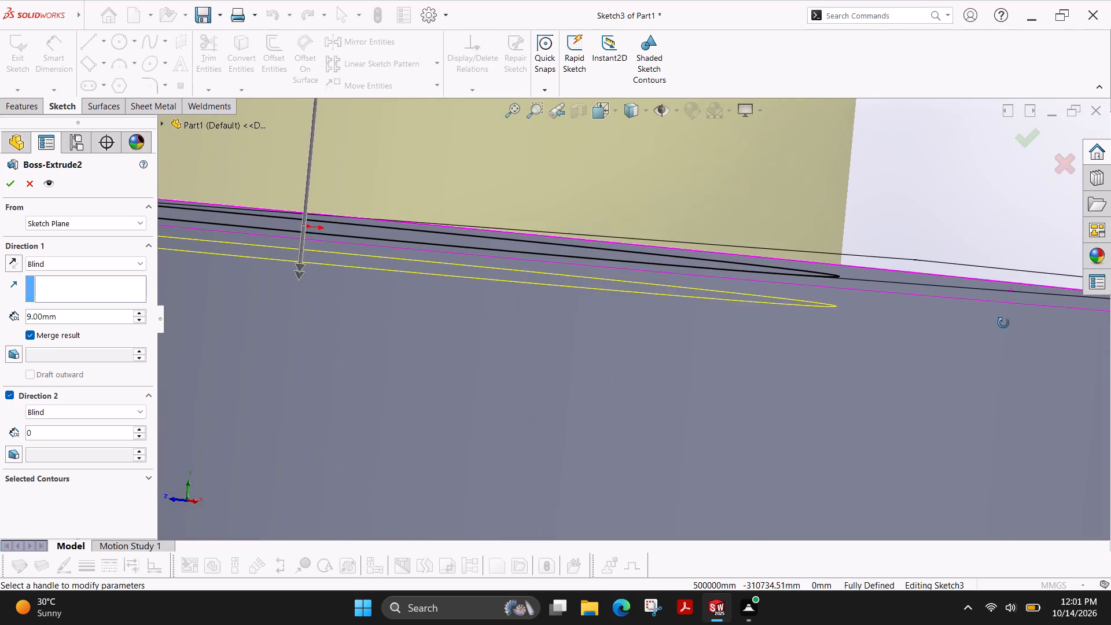
{"action": "middle_click_drag", "start_coordinate": [1003, 323], "coordinate": [992, 304], "text": "ctrl+shift"}
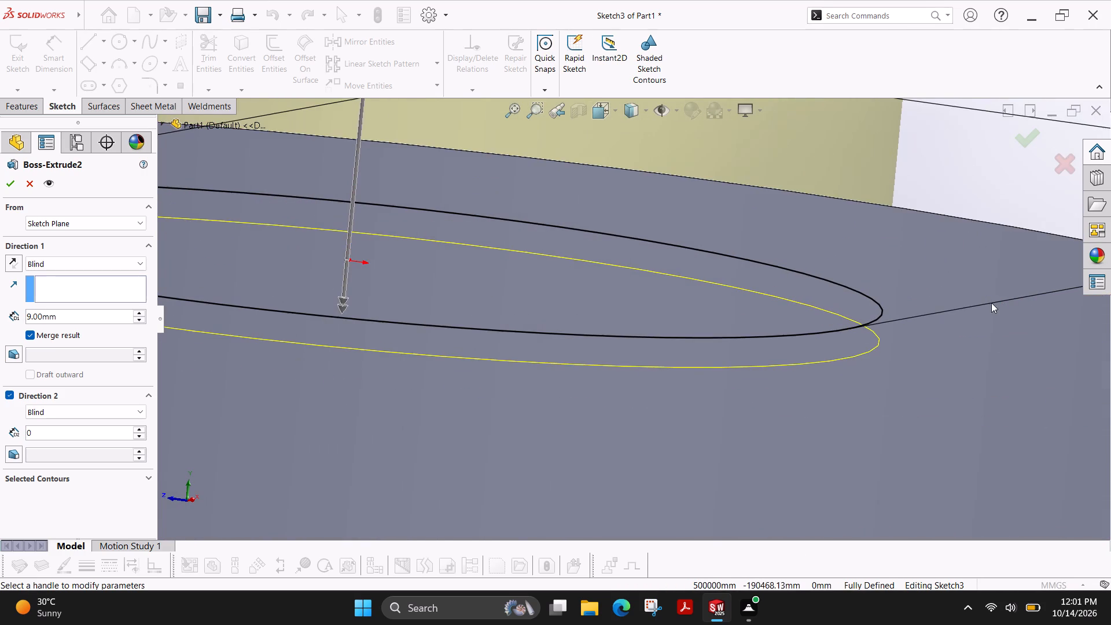
{"action": "scroll", "coordinate": [777, 222], "scroll_direction": "up", "scroll_amount": 3}
{"action": "middle_click_drag", "start_coordinate": [801, 179], "coordinate": [801, 255], "text": "ctrl+shift"}
{"action": "scroll", "coordinate": [790, 250], "scroll_direction": "up", "scroll_amount": 4}
{"action": "scroll", "coordinate": [628, 150], "scroll_direction": "up", "scroll_amount": 3}
{"action": "scroll", "coordinate": [617, 215], "scroll_direction": "down", "scroll_amount": 2}
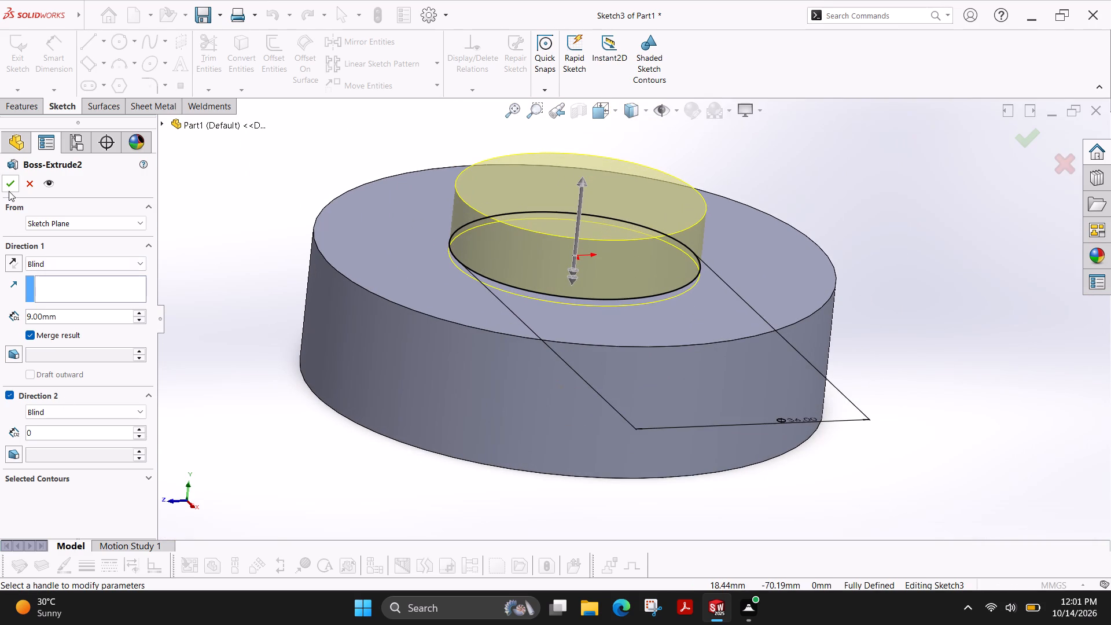
Turn off Direction 2 for the boss and accept the extrusion with only its 9 mm first direction.
{"action": "left_click", "coordinate": [10, 190]}
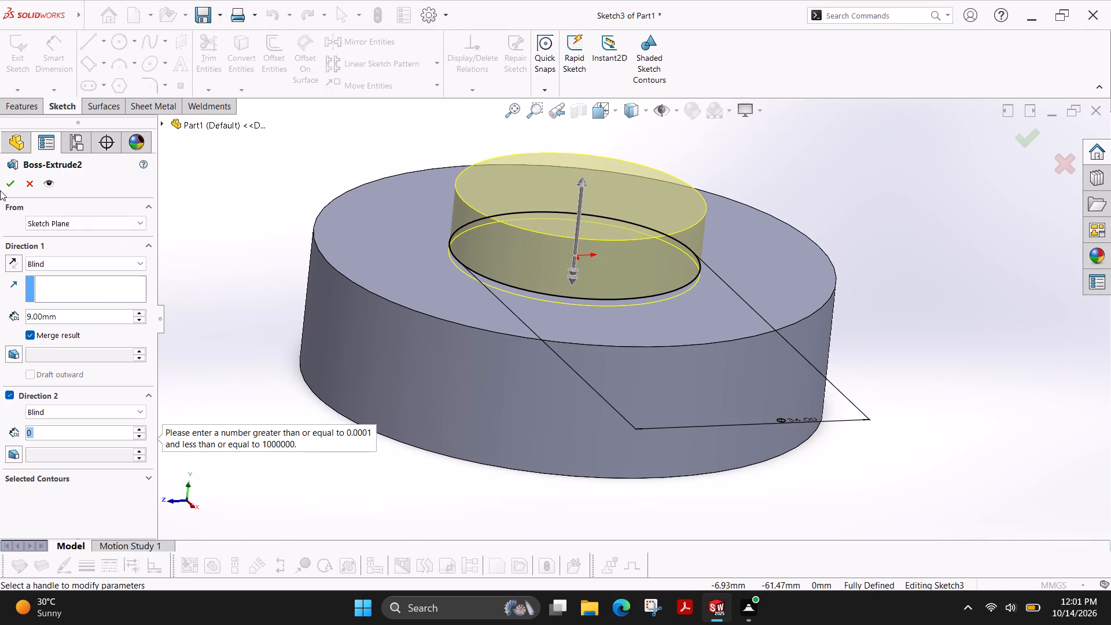
{"action": "left_click", "coordinate": [11, 186]}
{"action": "left_click", "coordinate": [11, 186]}
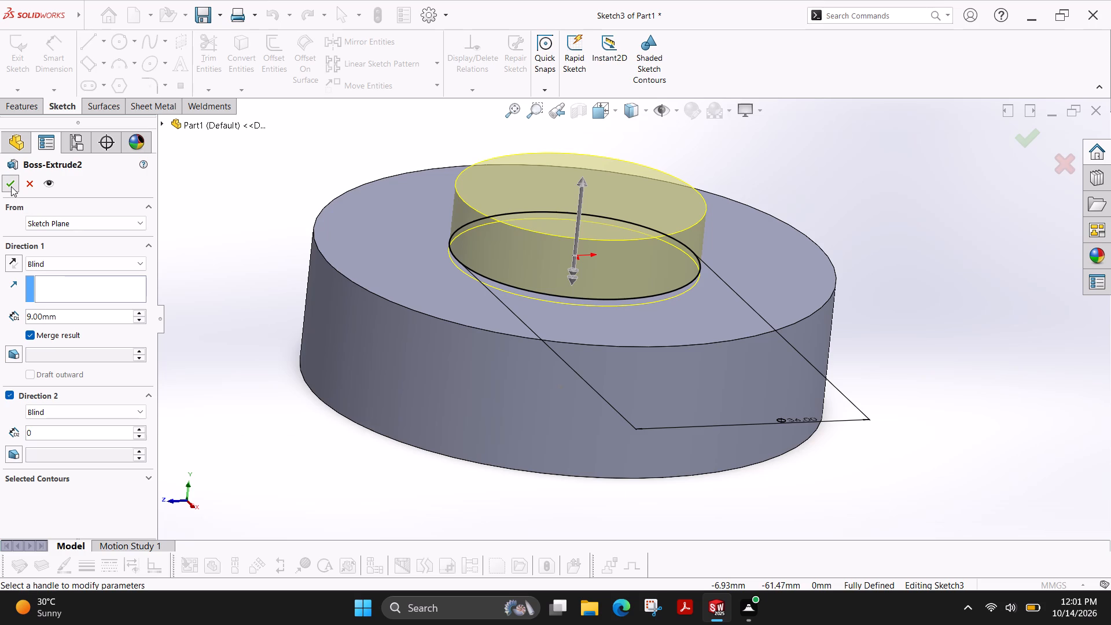
{"action": "left_click", "coordinate": [99, 434]}
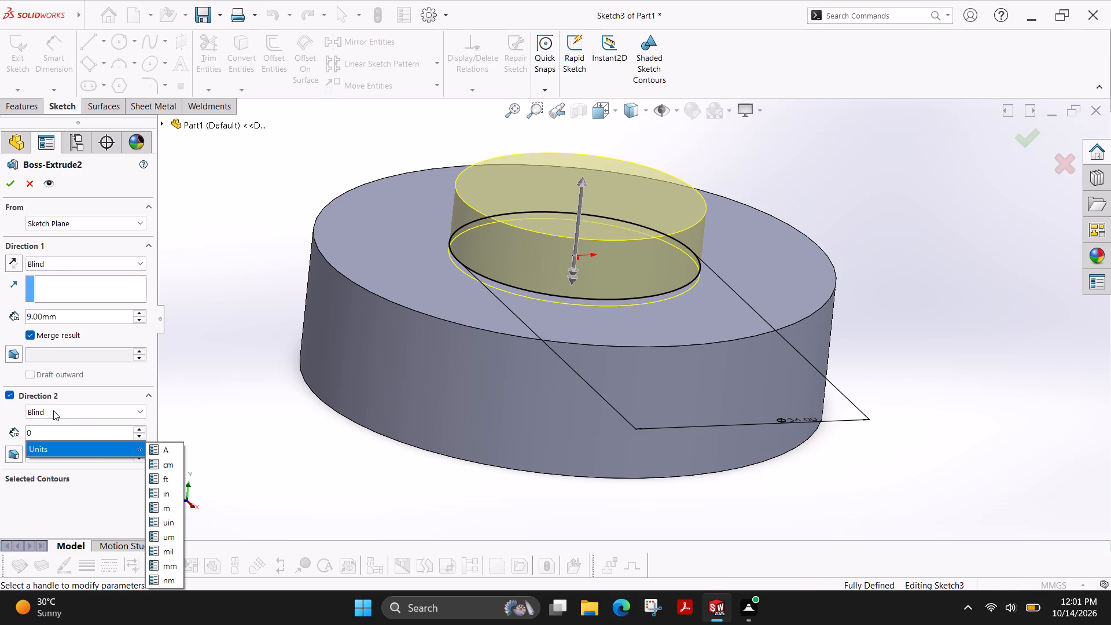
{"action": "left_click", "coordinate": [11, 395]}
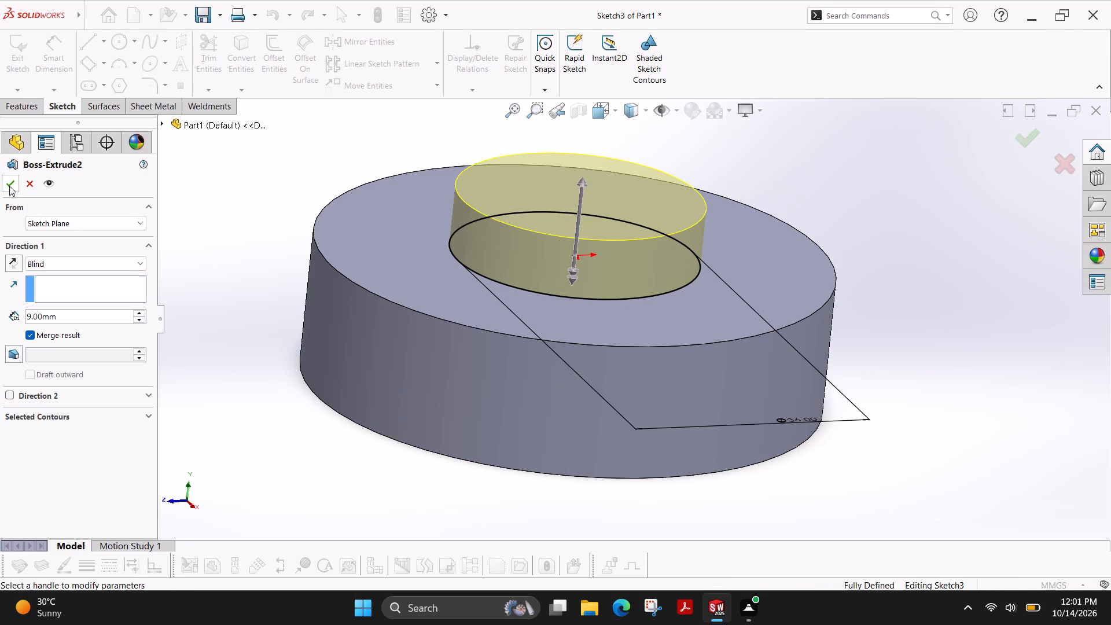
{"action": "left_click", "coordinate": [9, 186]}
{"action": "scroll", "coordinate": [635, 260], "scroll_direction": "down", "scroll_amount": 3}
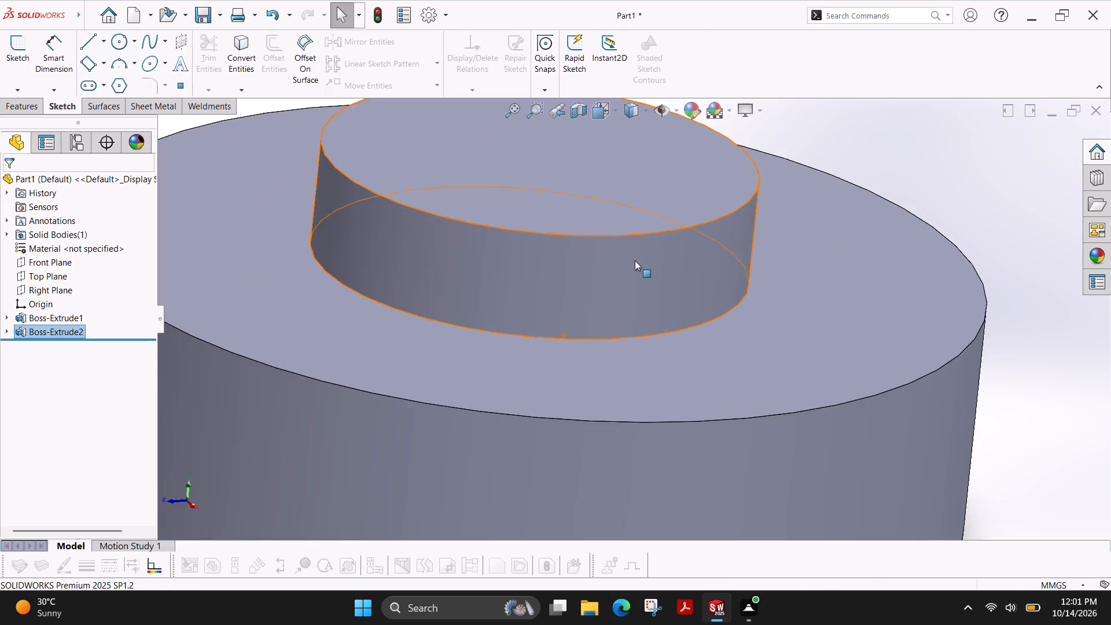
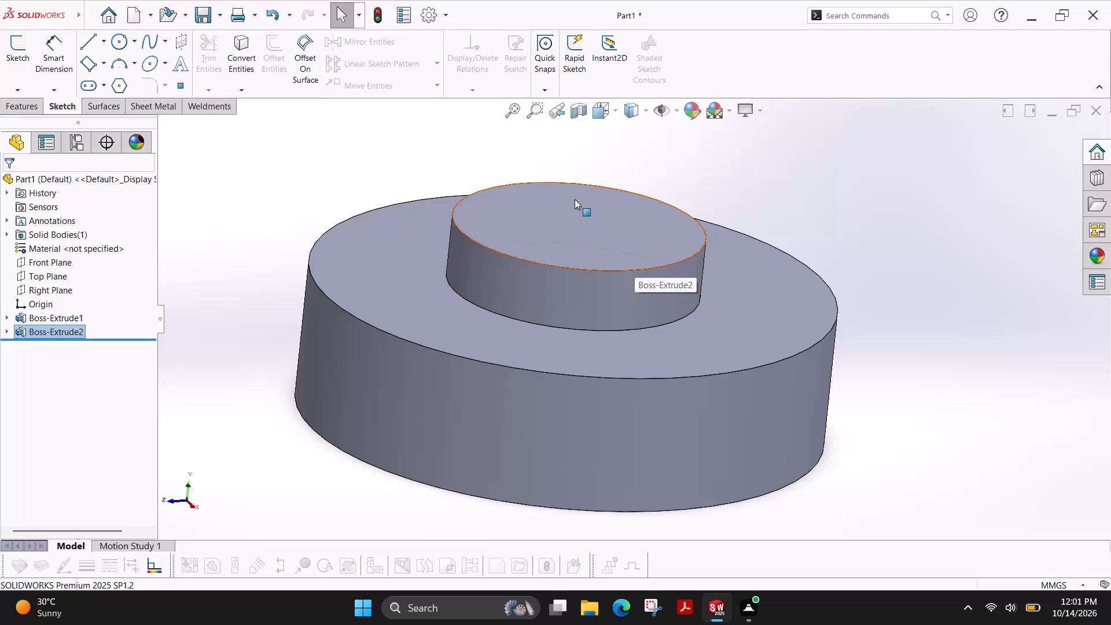
Open a new sketch on the boss's top face with the Circle tool.
{"action": "left_click", "coordinate": [118, 42]}
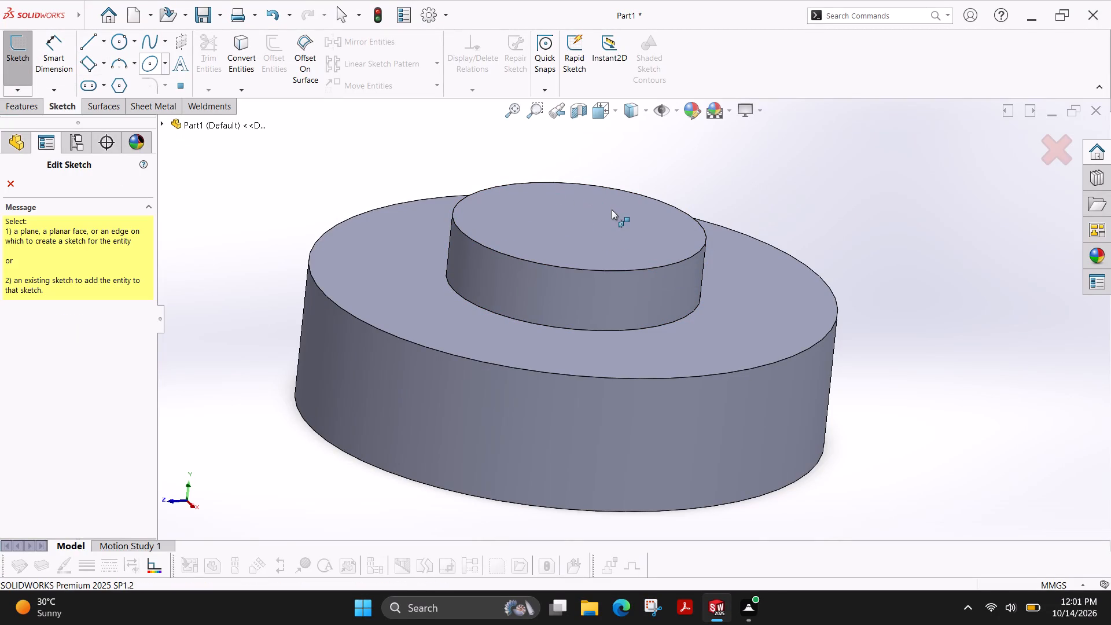
{"action": "left_click", "coordinate": [612, 223]}
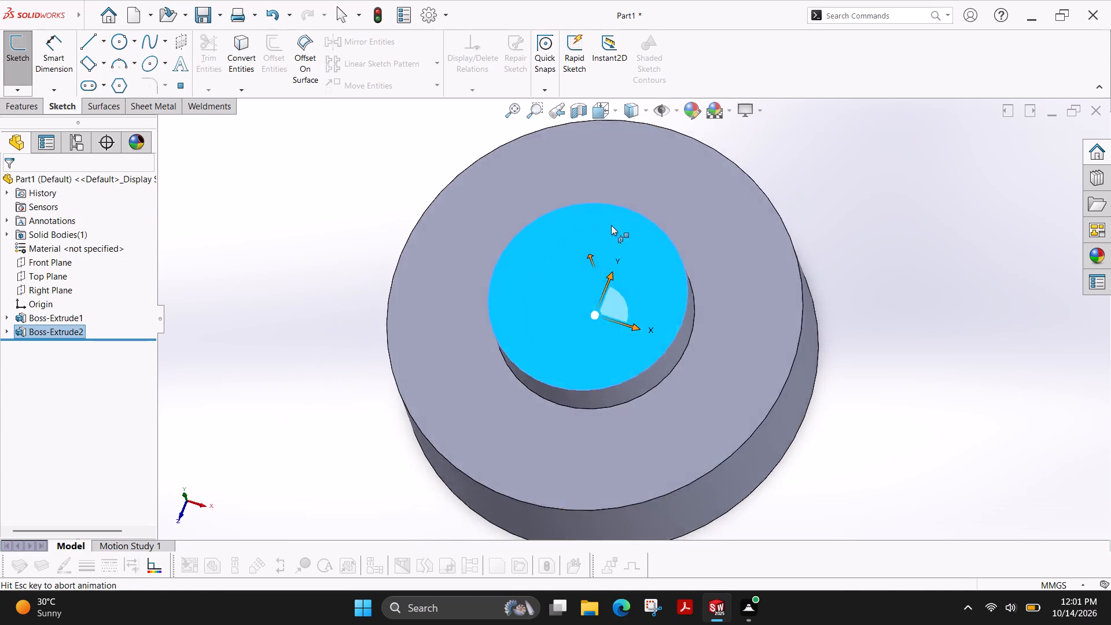
{"action": "scroll", "coordinate": [728, 329], "scroll_direction": "down", "scroll_amount": 2}
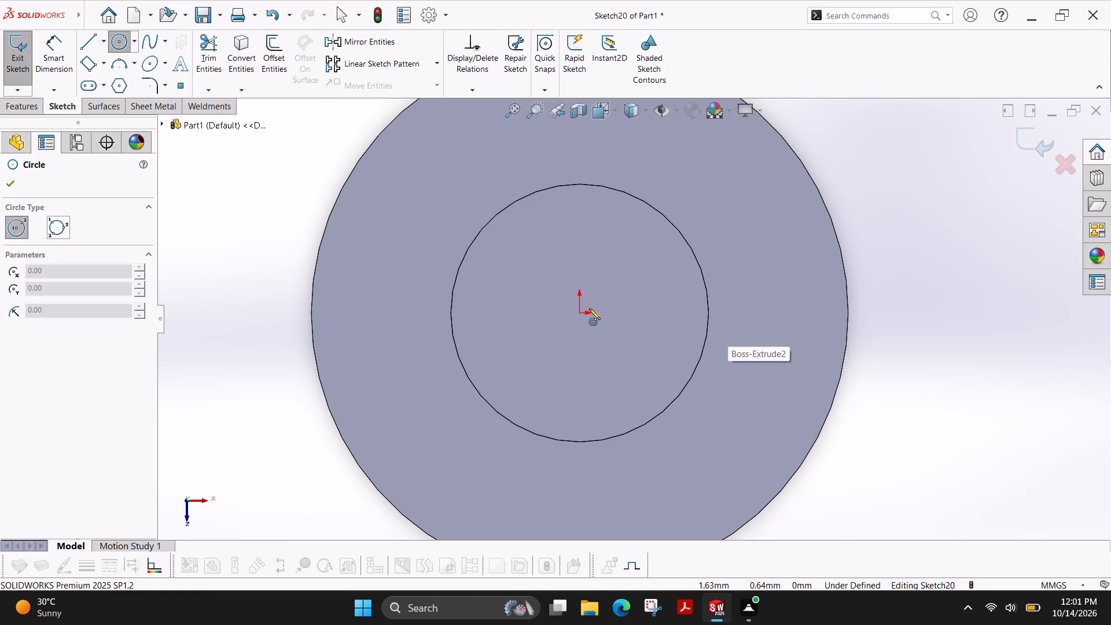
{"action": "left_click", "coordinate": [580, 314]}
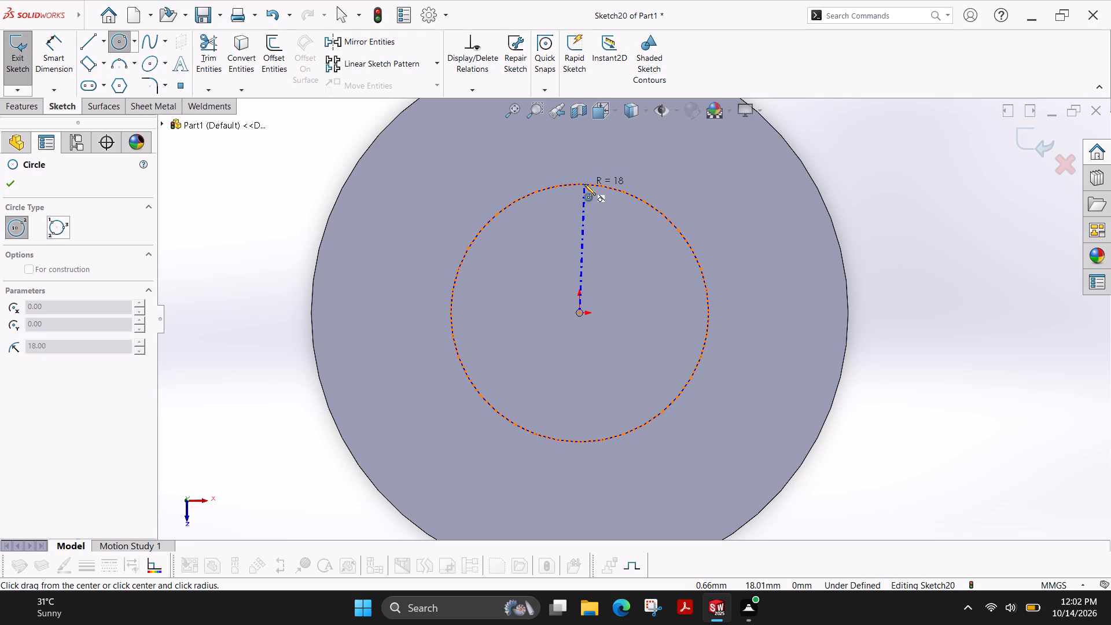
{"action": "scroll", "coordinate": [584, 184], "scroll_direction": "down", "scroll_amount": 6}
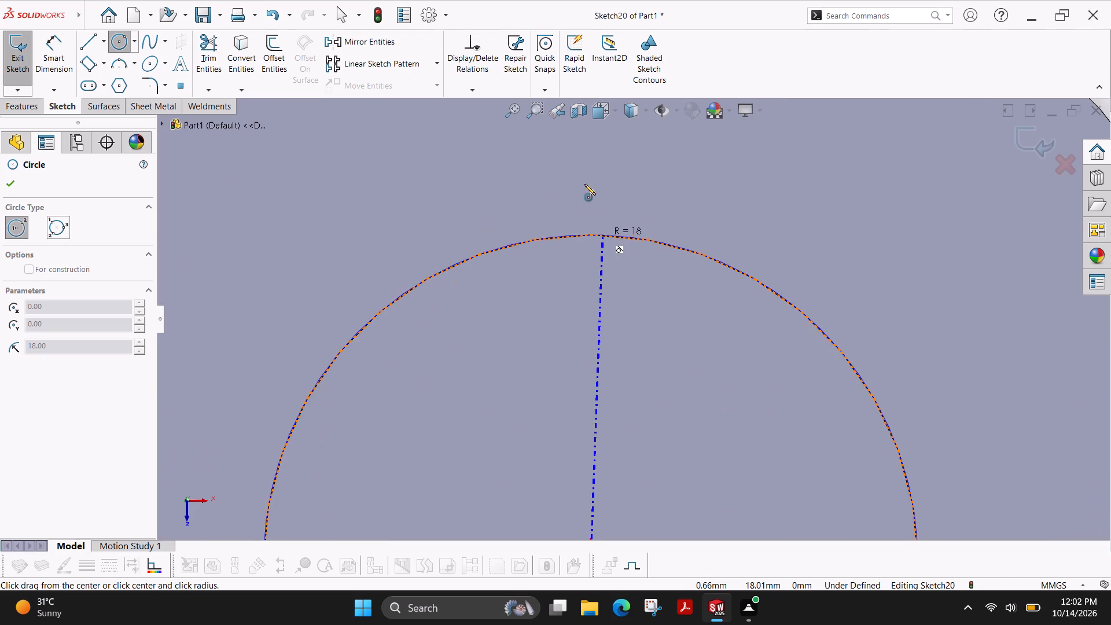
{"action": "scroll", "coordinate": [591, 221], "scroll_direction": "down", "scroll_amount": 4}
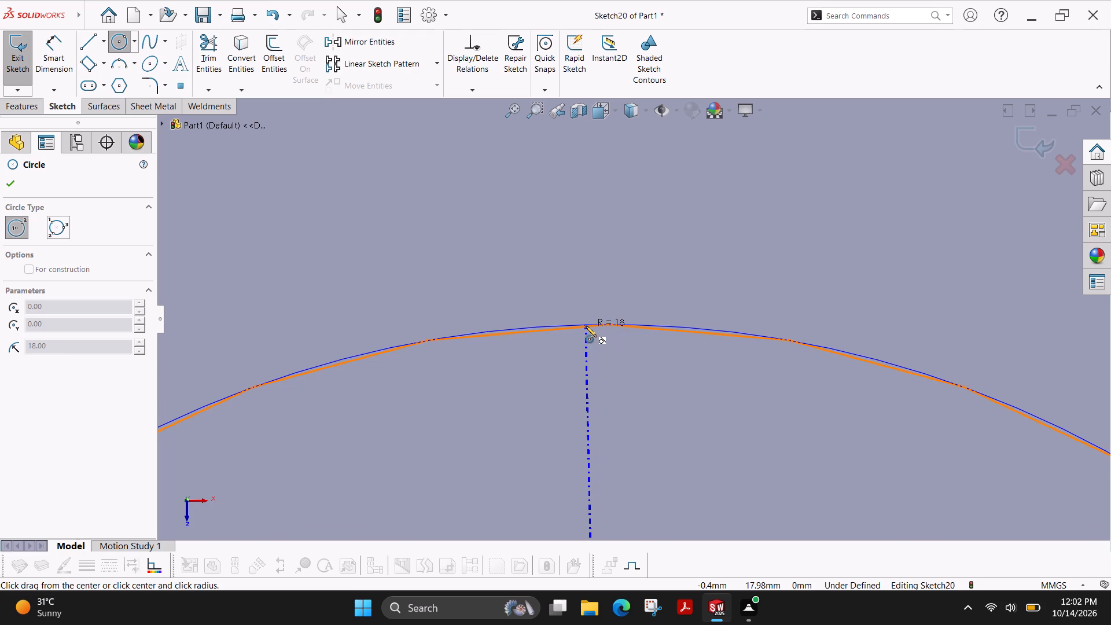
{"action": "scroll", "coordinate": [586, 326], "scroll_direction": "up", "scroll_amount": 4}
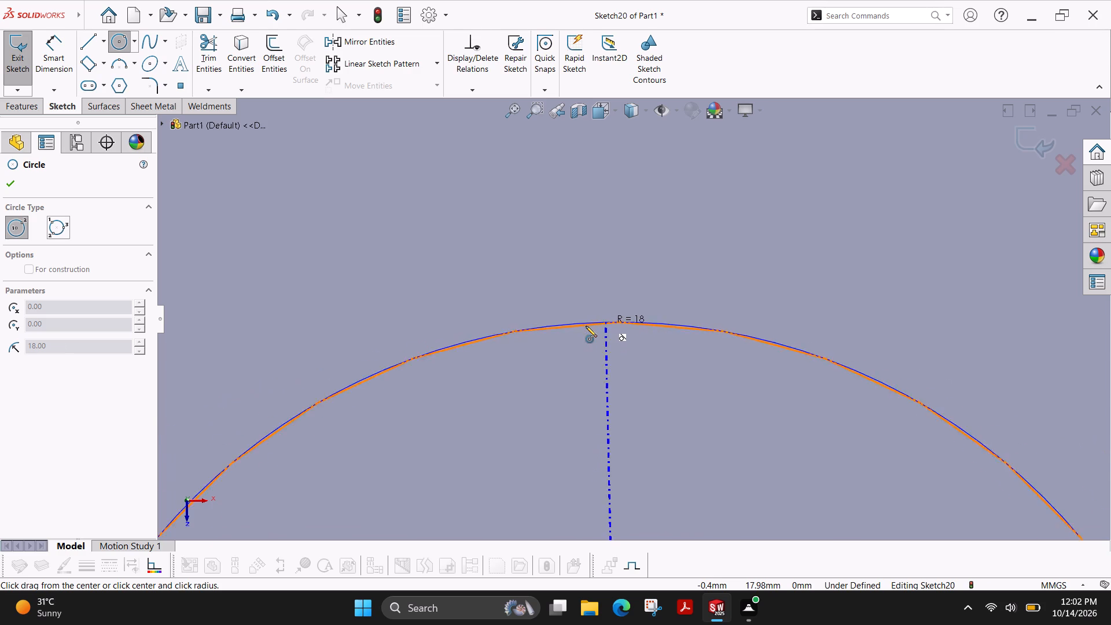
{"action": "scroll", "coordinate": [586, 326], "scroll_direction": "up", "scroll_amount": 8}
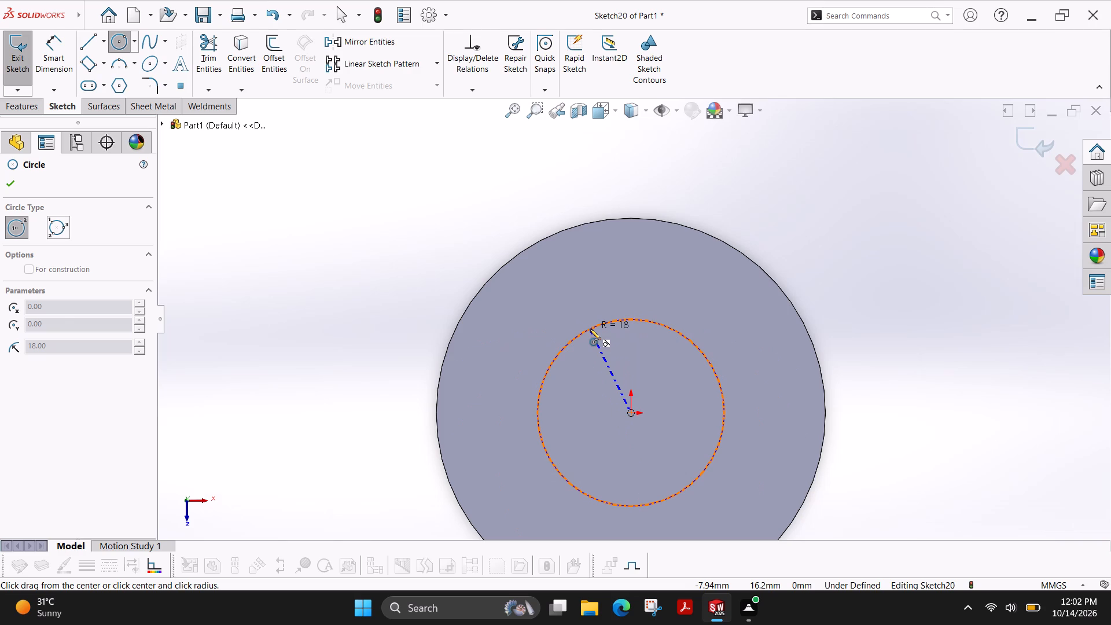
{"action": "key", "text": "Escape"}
Sketch a circle of 18 mm radius centred on the origin, matching the boss's edge, and exit the sketch.
{"action": "scroll", "coordinate": [590, 329], "scroll_direction": "down", "scroll_amount": 3}
{"action": "scroll", "coordinate": [590, 329], "scroll_direction": "up", "scroll_amount": 3}
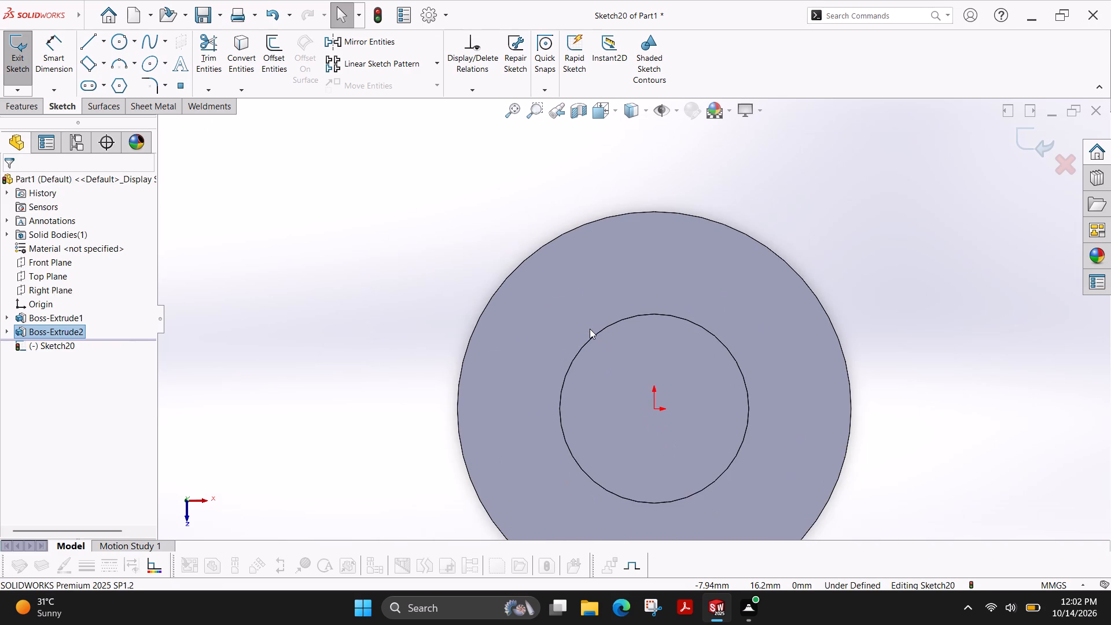
{"action": "left_click", "coordinate": [118, 42]}
{"action": "left_click", "coordinate": [653, 408]}
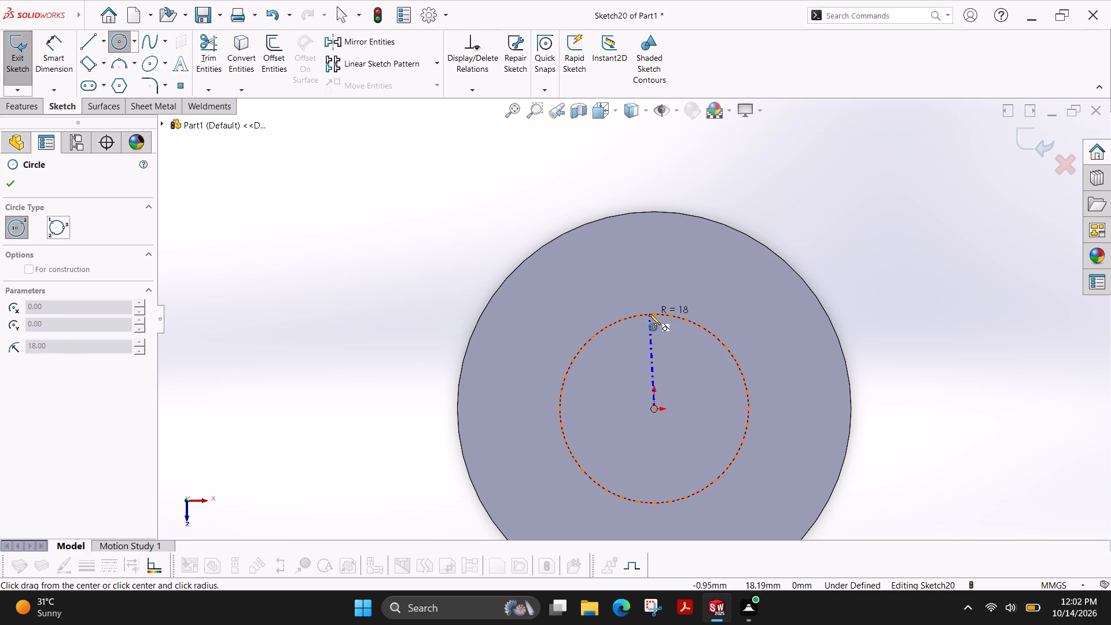
{"action": "scroll", "coordinate": [649, 314], "scroll_direction": "down", "scroll_amount": 2}
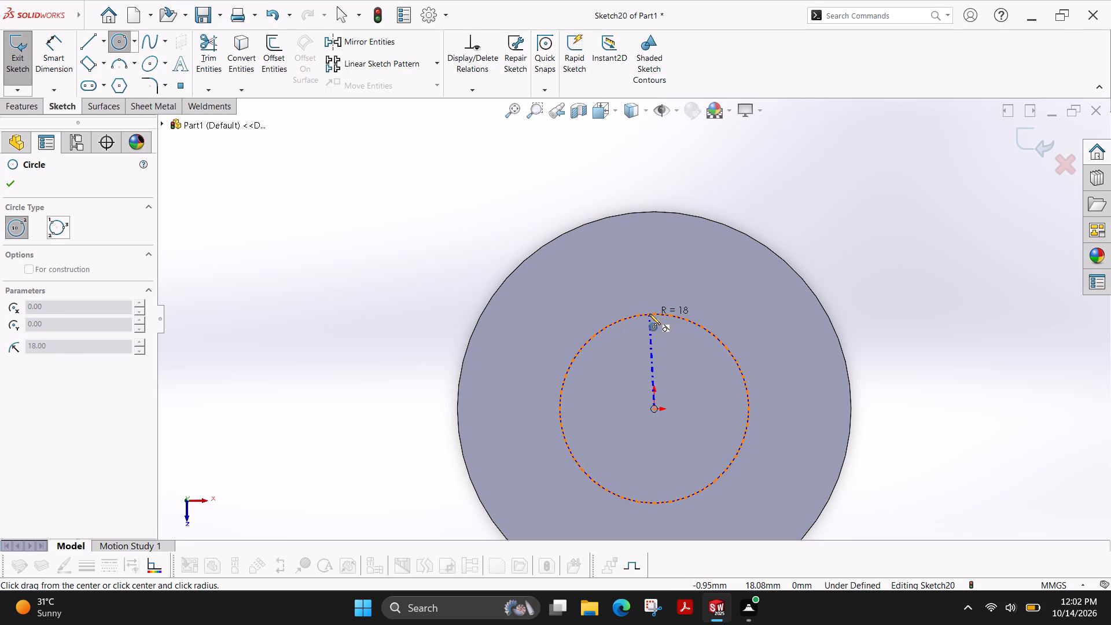
{"action": "left_click", "coordinate": [649, 314]}
{"action": "scroll", "coordinate": [725, 364], "scroll_direction": "down", "scroll_amount": 1}
{"action": "scroll", "coordinate": [725, 364], "scroll_direction": "up", "scroll_amount": 3}
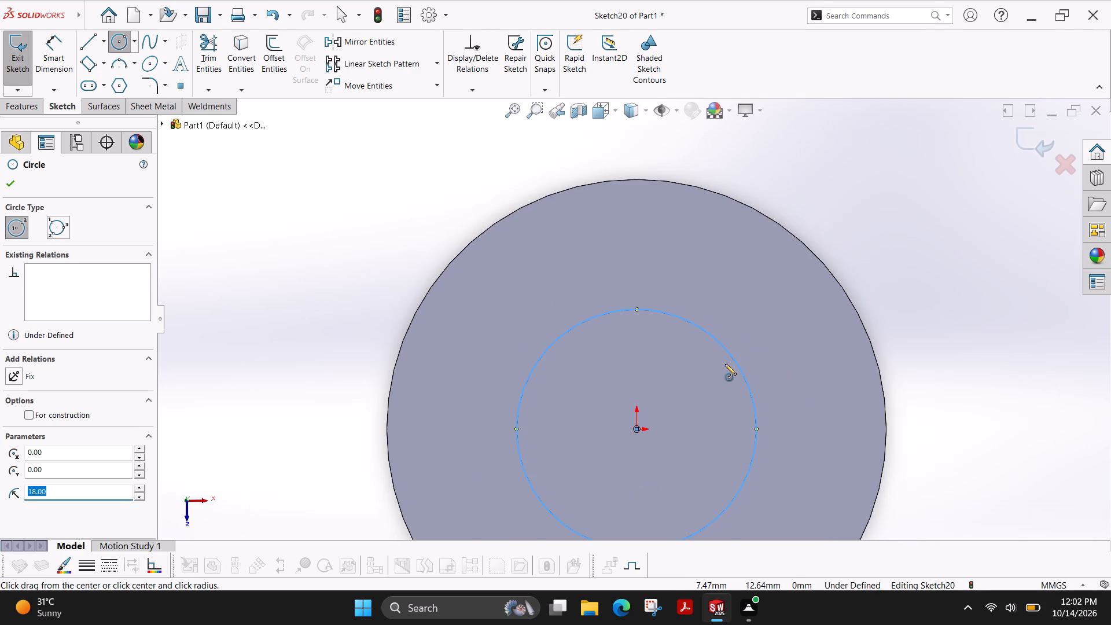
{"action": "scroll", "coordinate": [725, 364], "scroll_direction": "up", "scroll_amount": 2}
{"action": "left_click", "coordinate": [23, 64]}
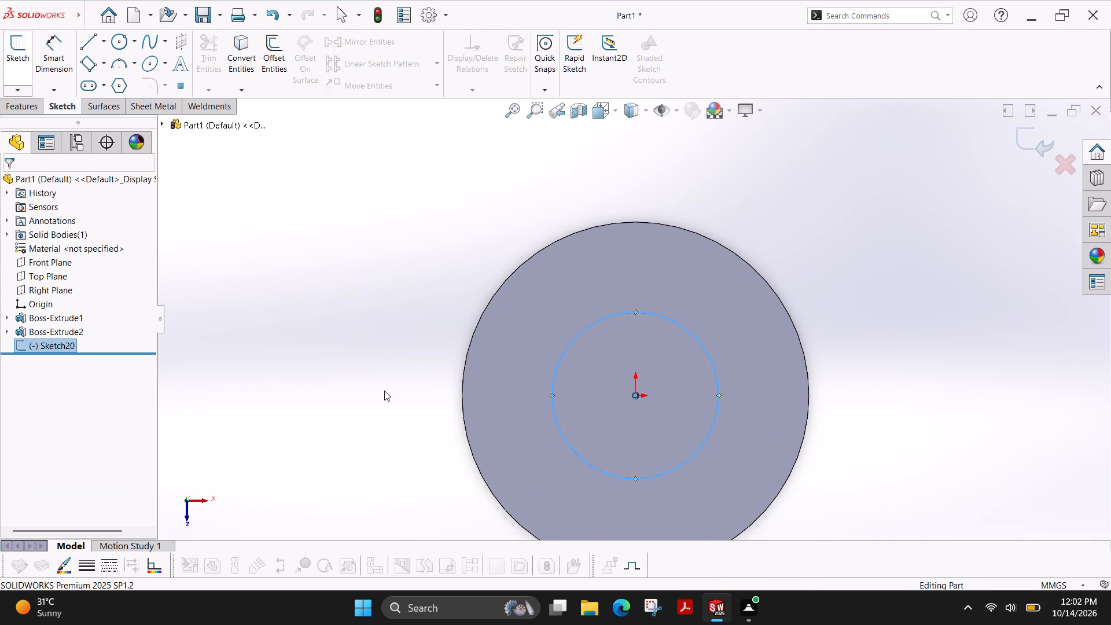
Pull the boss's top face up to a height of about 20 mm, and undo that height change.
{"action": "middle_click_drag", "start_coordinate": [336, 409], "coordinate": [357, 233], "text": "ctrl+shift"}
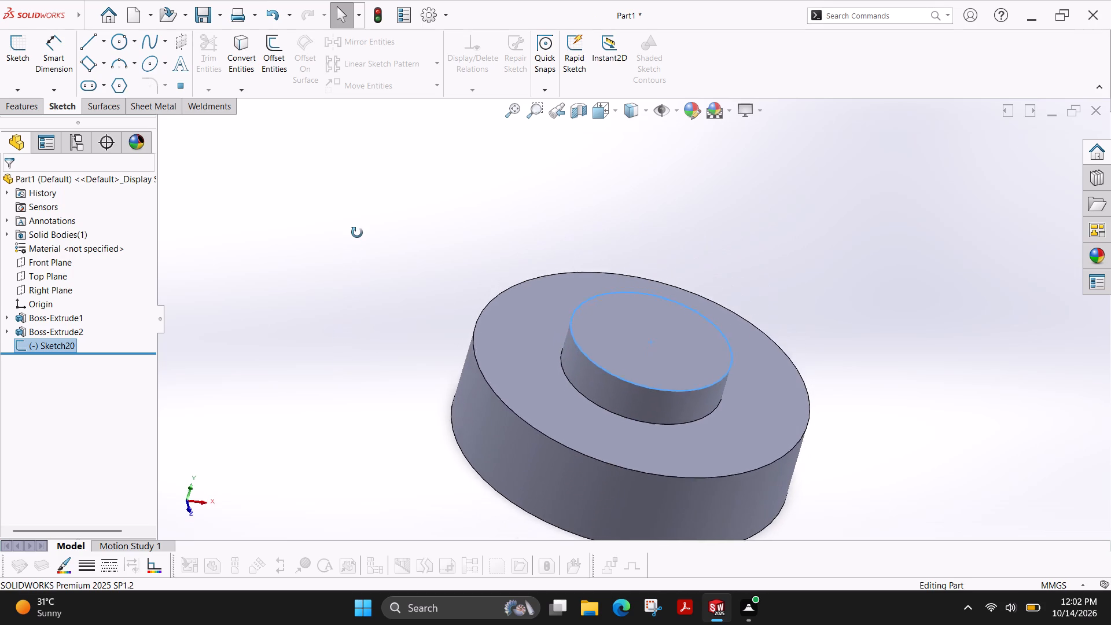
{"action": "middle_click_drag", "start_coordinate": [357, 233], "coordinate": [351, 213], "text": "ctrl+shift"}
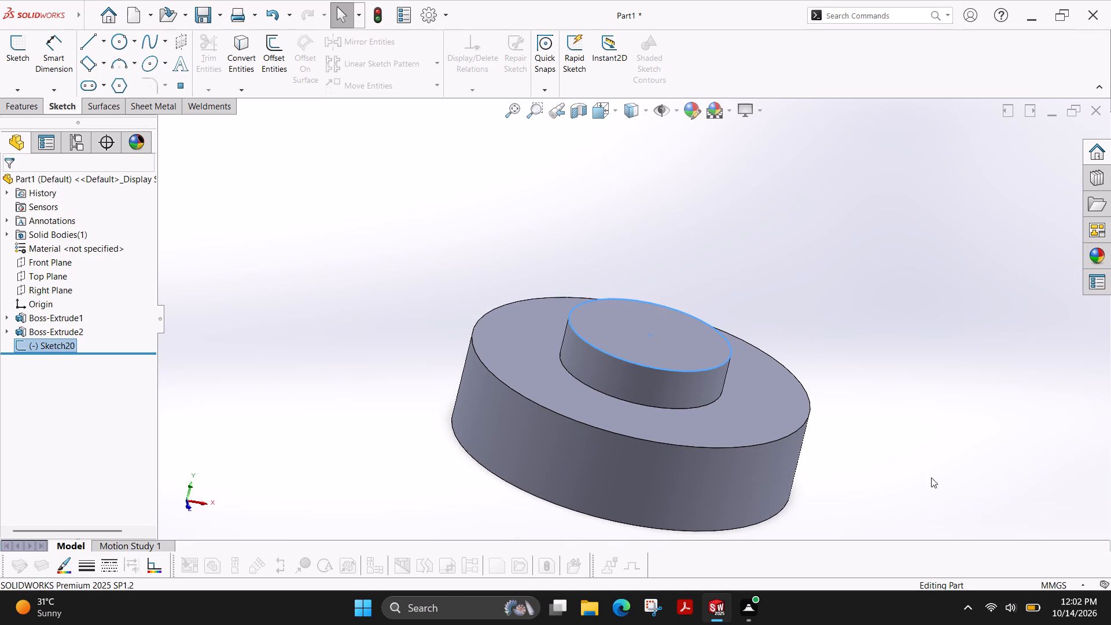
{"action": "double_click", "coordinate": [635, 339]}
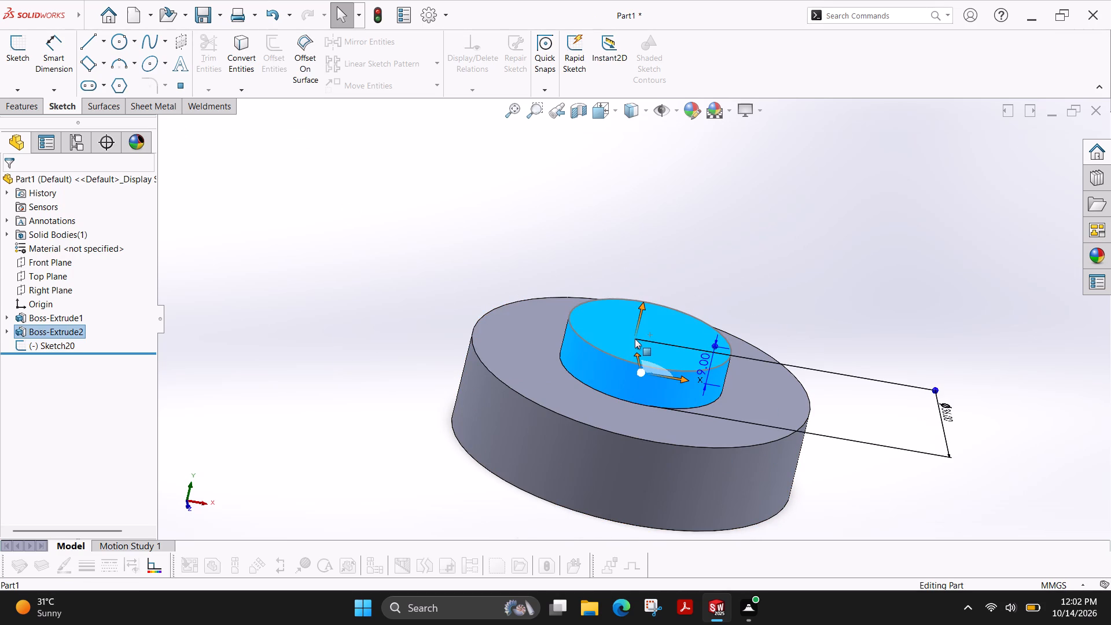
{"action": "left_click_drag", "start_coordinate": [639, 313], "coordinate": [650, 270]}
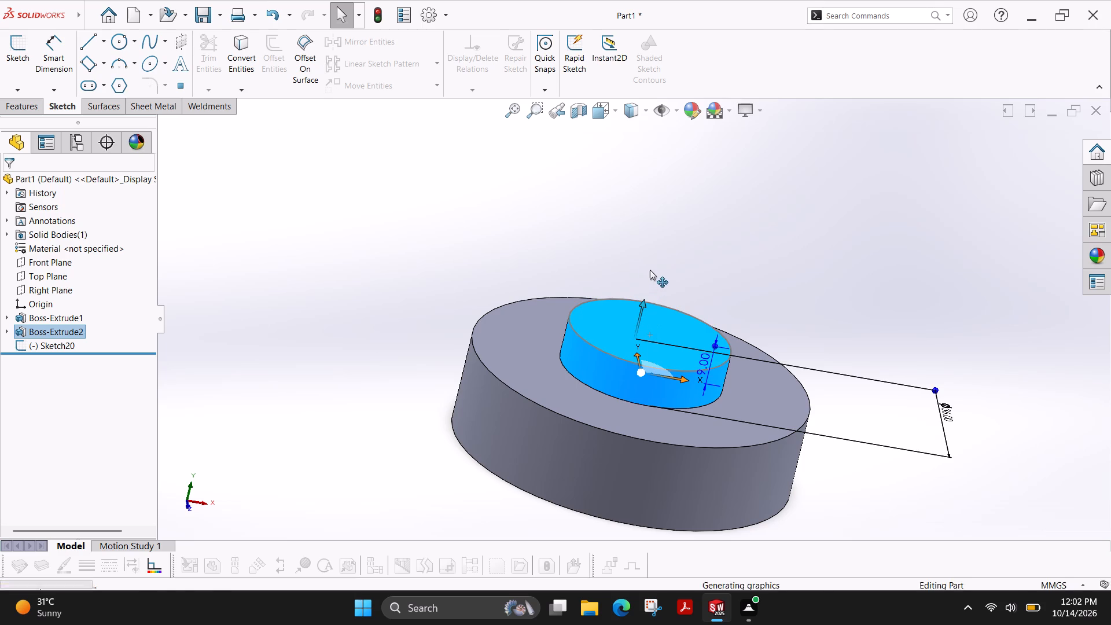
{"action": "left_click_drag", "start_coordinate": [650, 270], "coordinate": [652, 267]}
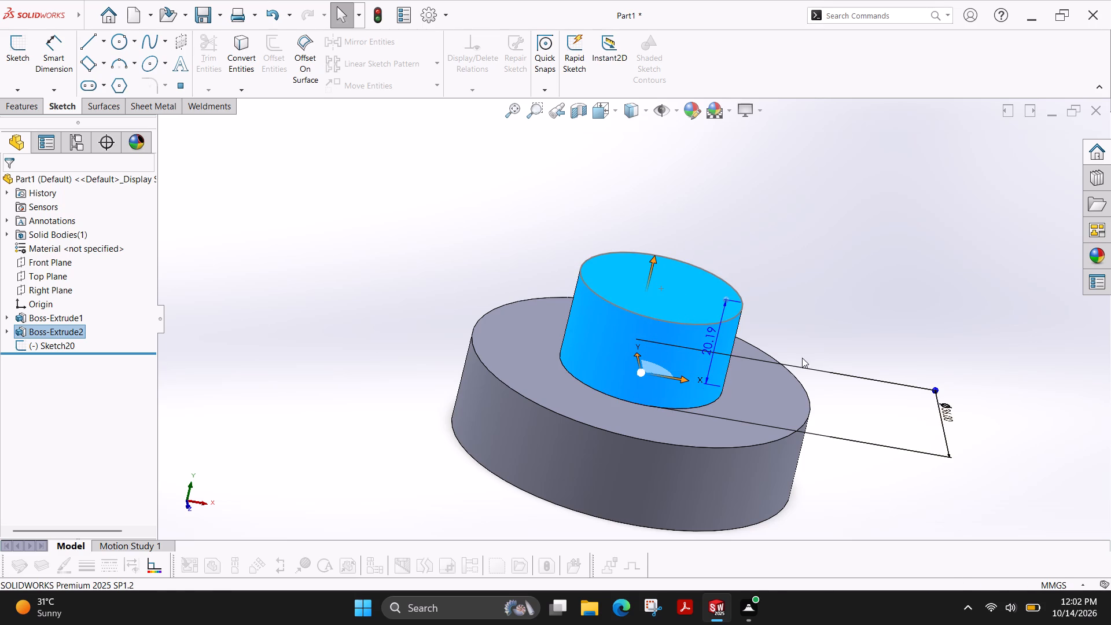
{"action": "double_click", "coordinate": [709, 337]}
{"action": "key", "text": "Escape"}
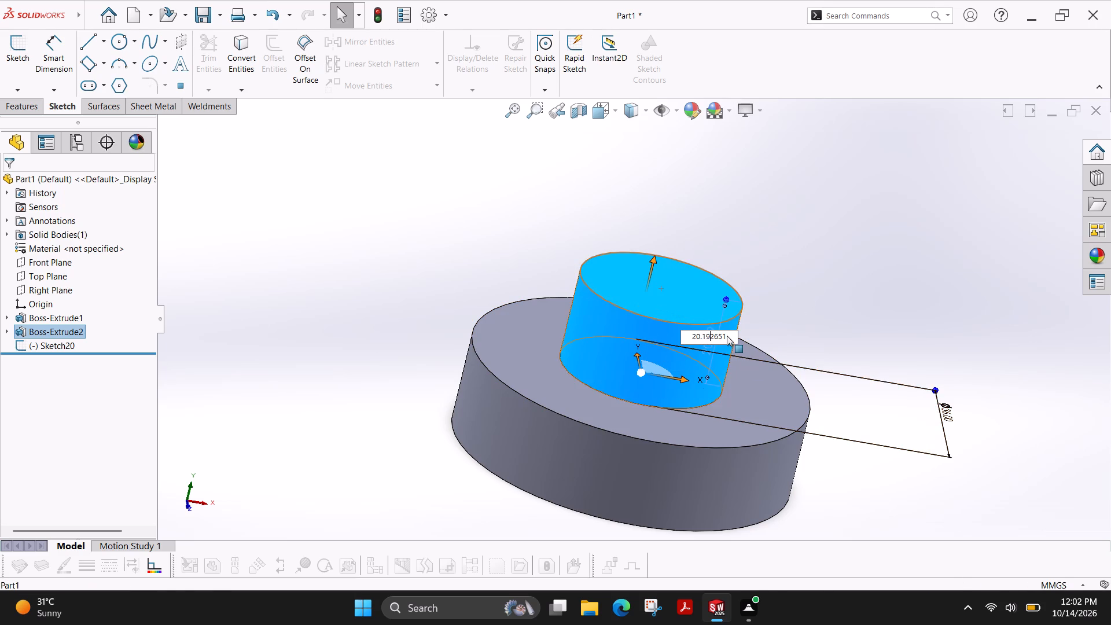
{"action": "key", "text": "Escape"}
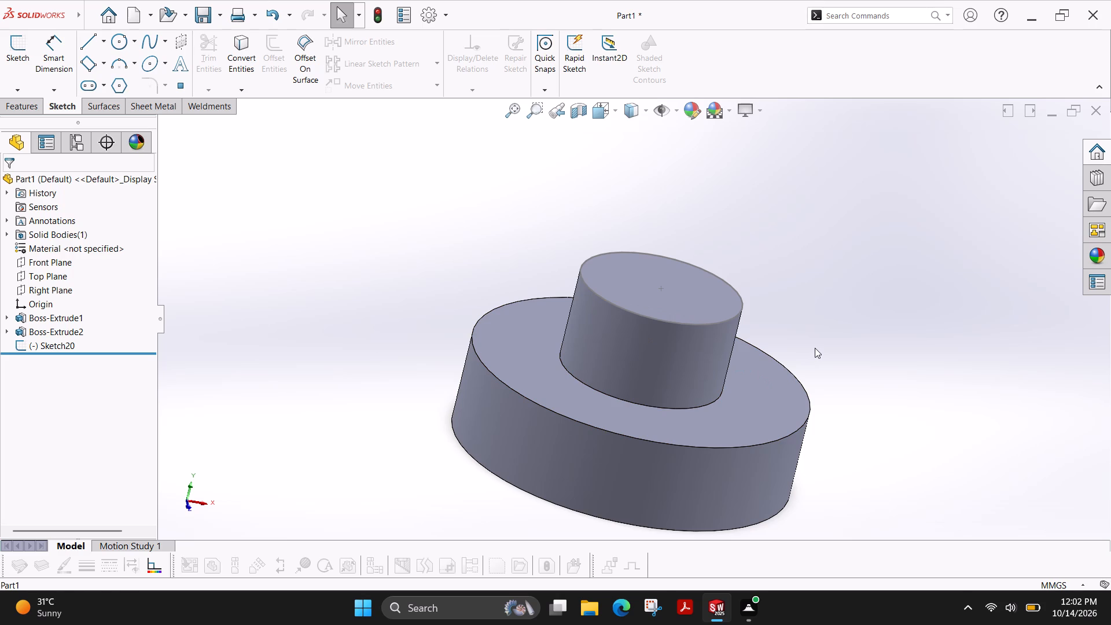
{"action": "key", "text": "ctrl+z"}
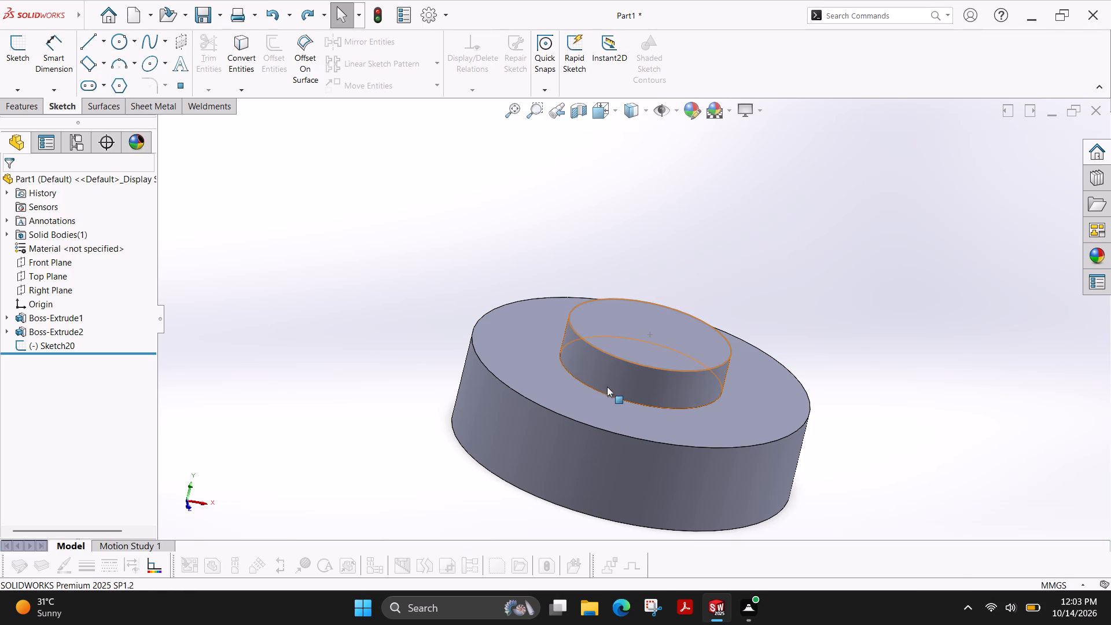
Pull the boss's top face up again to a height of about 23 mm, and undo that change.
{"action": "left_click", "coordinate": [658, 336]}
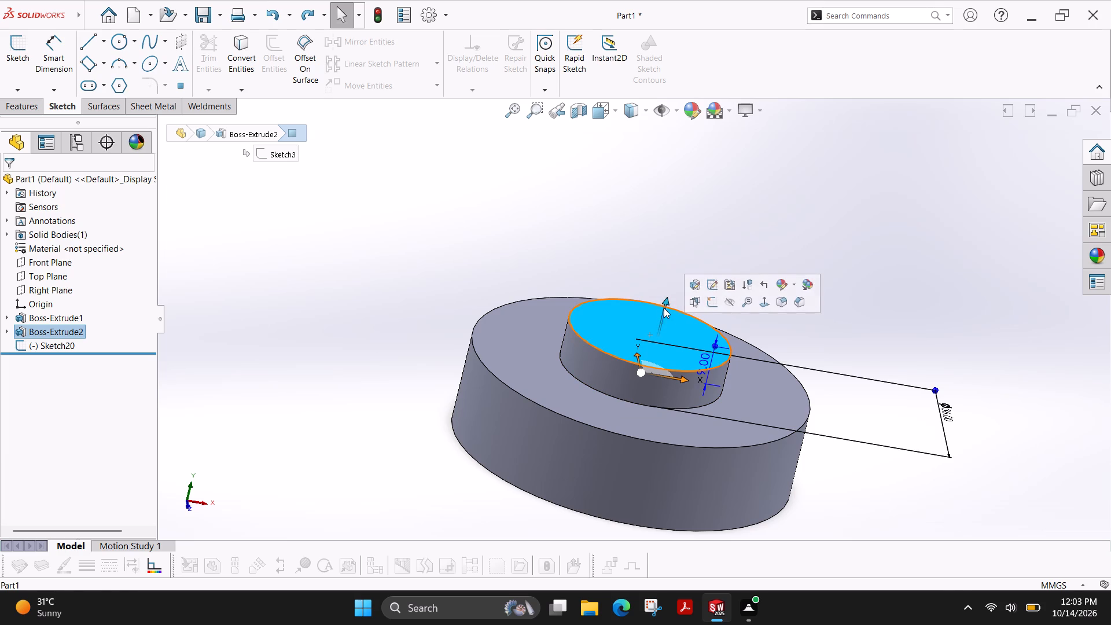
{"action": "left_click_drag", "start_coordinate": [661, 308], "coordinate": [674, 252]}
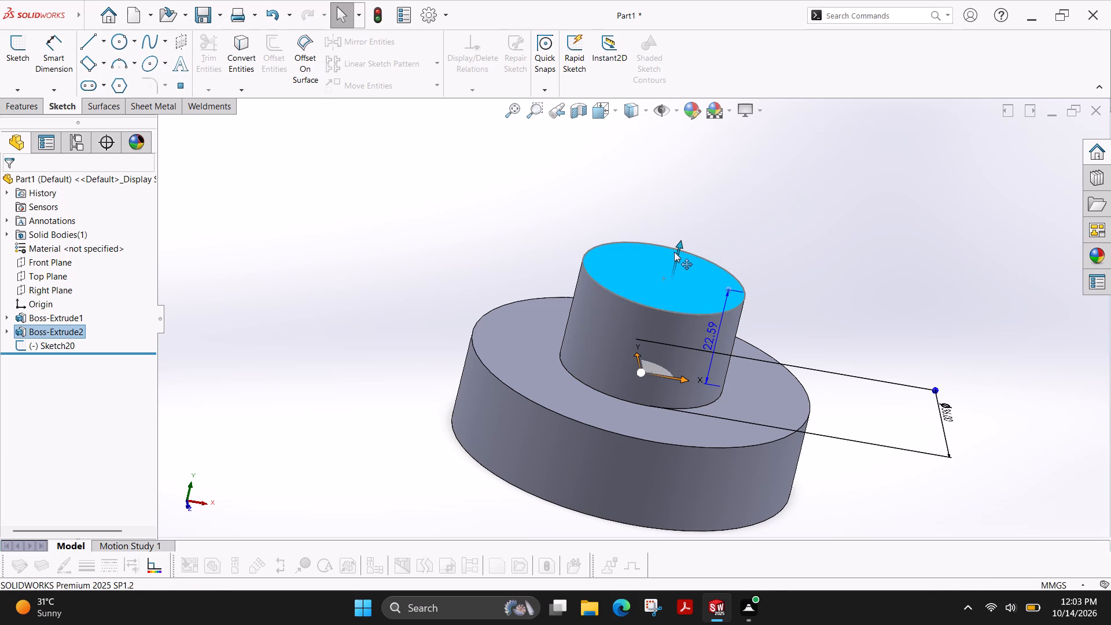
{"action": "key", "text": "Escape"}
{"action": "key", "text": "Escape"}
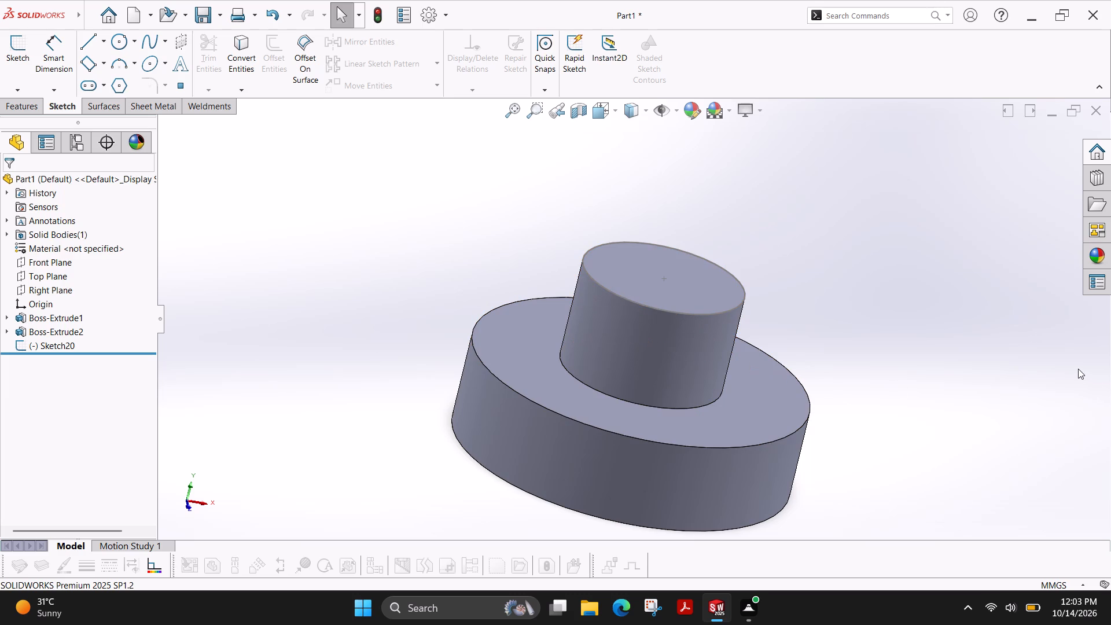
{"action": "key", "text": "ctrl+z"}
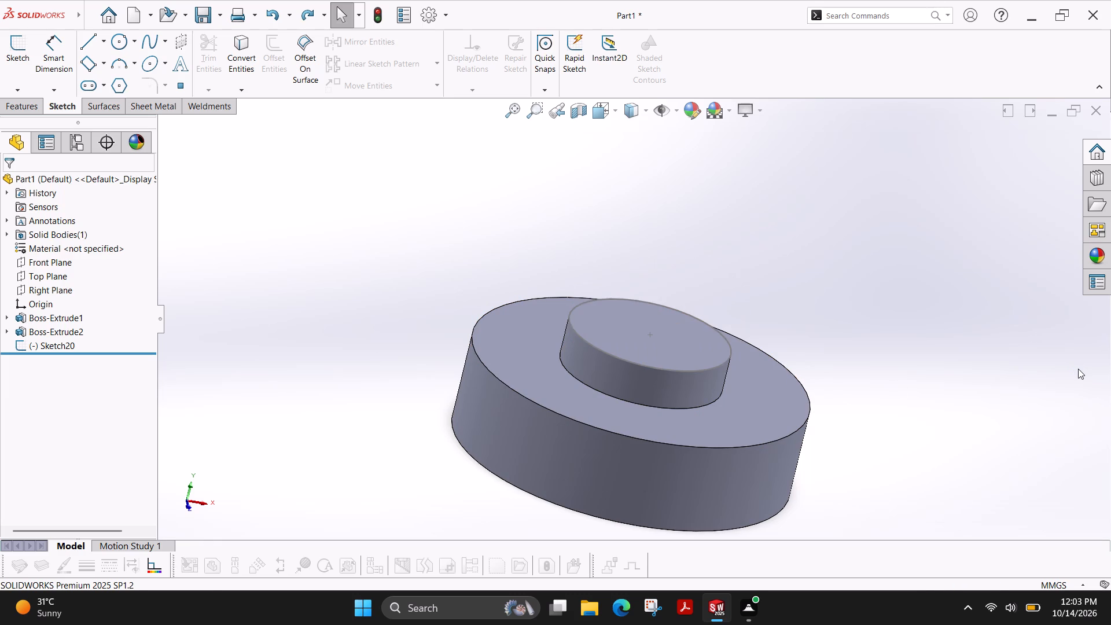
Edit the boss extrusion, set its Direction 1 blind depth to 34 mm and accept the feature.
{"action": "left_click", "coordinate": [679, 347]}
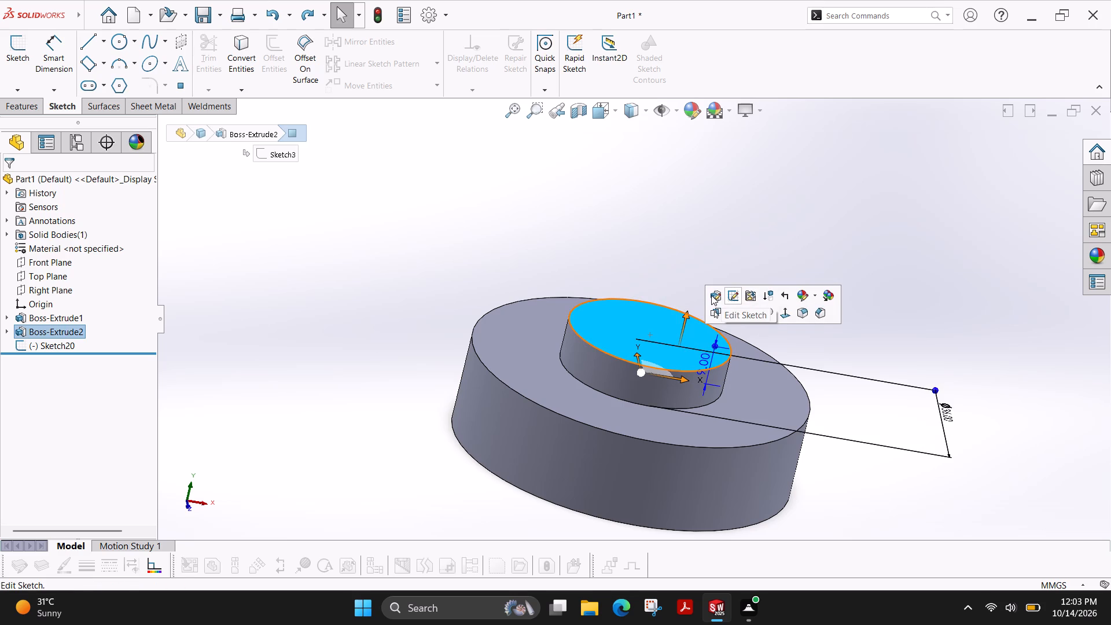
{"action": "left_click", "coordinate": [711, 295]}
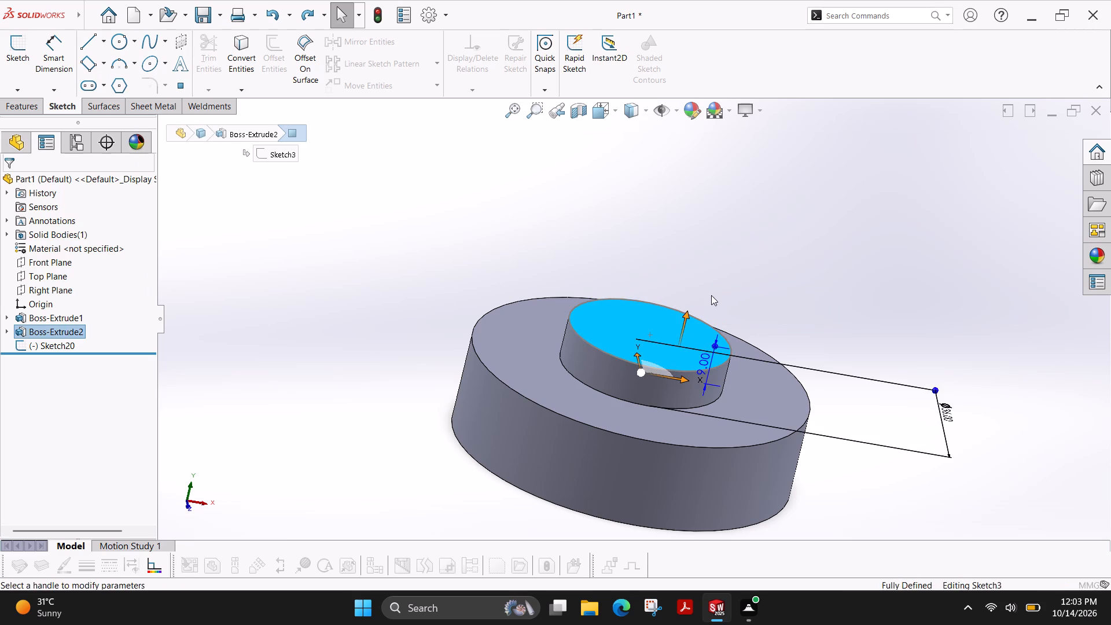
{"action": "left_click_drag", "start_coordinate": [655, 323], "coordinate": [660, 291]}
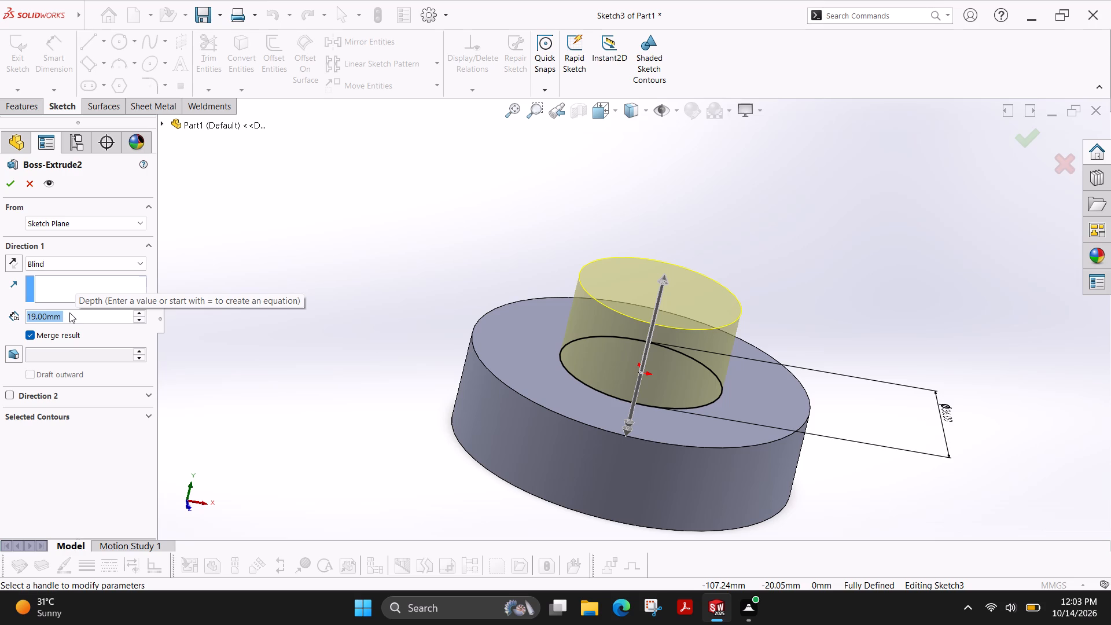
{"action": "type", "text": "34"}
{"action": "key", "text": "Return"}
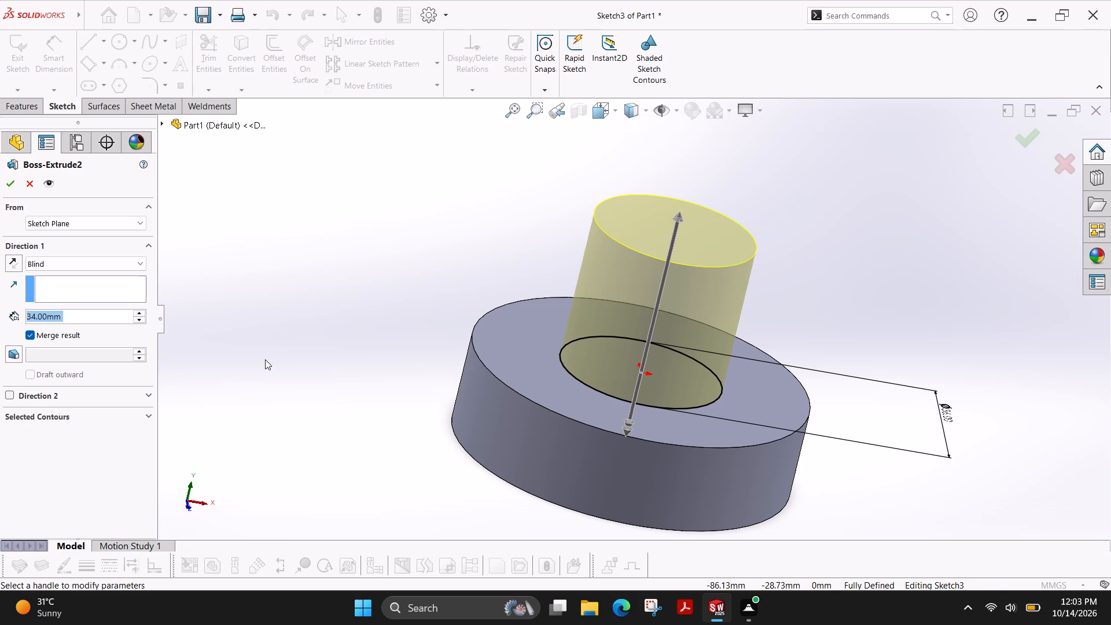
{"action": "scroll", "coordinate": [661, 391], "scroll_direction": "down", "scroll_amount": 3}
{"action": "scroll", "coordinate": [661, 391], "scroll_direction": "up", "scroll_amount": 1}
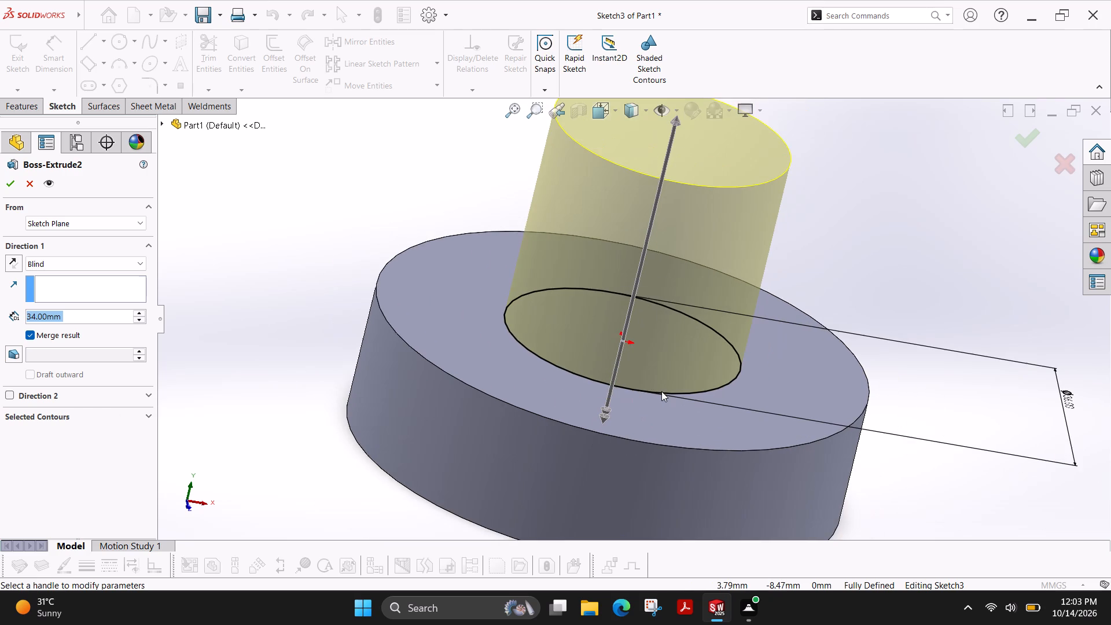
{"action": "middle_click_drag", "start_coordinate": [660, 391], "coordinate": [667, 318], "text": "ctrl+shift"}
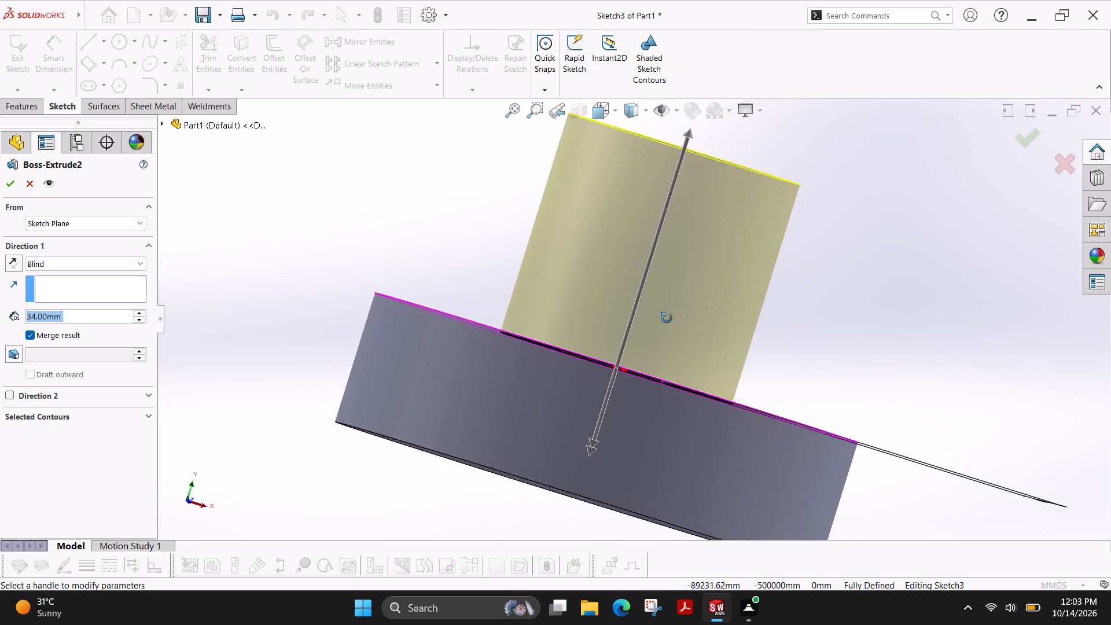
{"action": "middle_click_drag", "start_coordinate": [667, 318], "coordinate": [709, 339], "text": "ctrl+shift"}
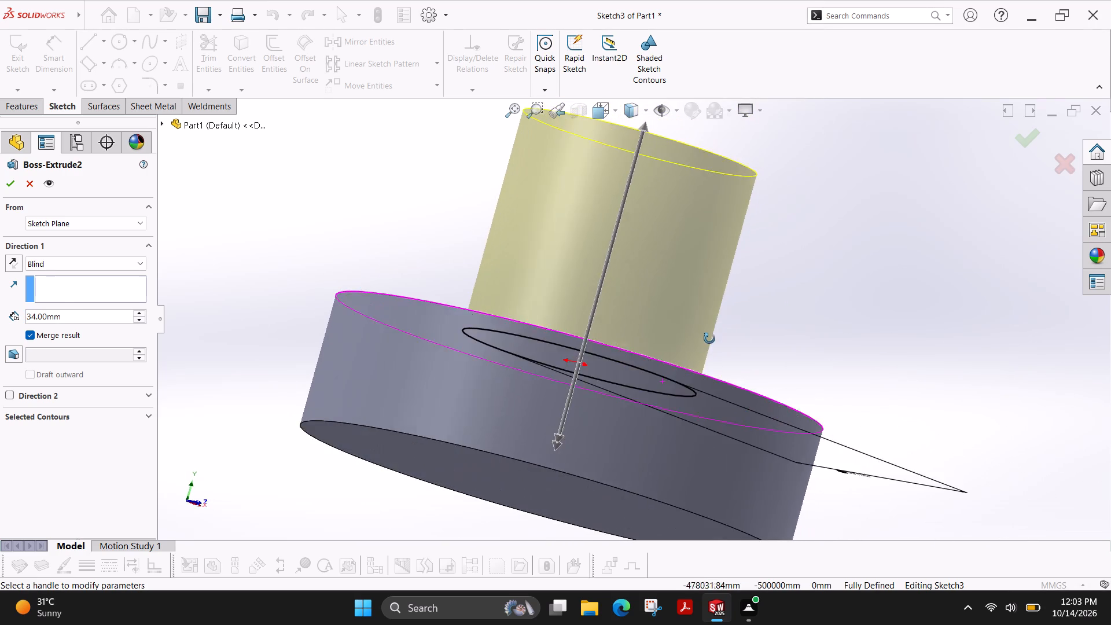
{"action": "middle_click_drag", "start_coordinate": [709, 339], "coordinate": [710, 350], "text": "ctrl+shift"}
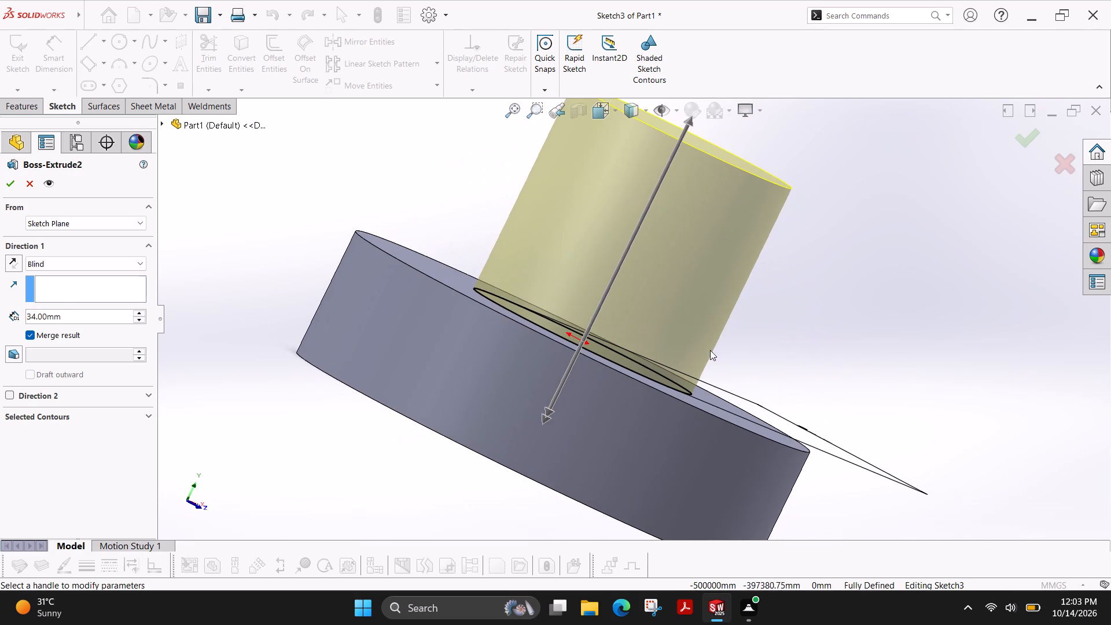
{"action": "left_click", "coordinate": [13, 191]}
{"action": "scroll", "coordinate": [766, 318], "scroll_direction": "down", "scroll_amount": 2}
{"action": "scroll", "coordinate": [766, 318], "scroll_direction": "up", "scroll_amount": 2}
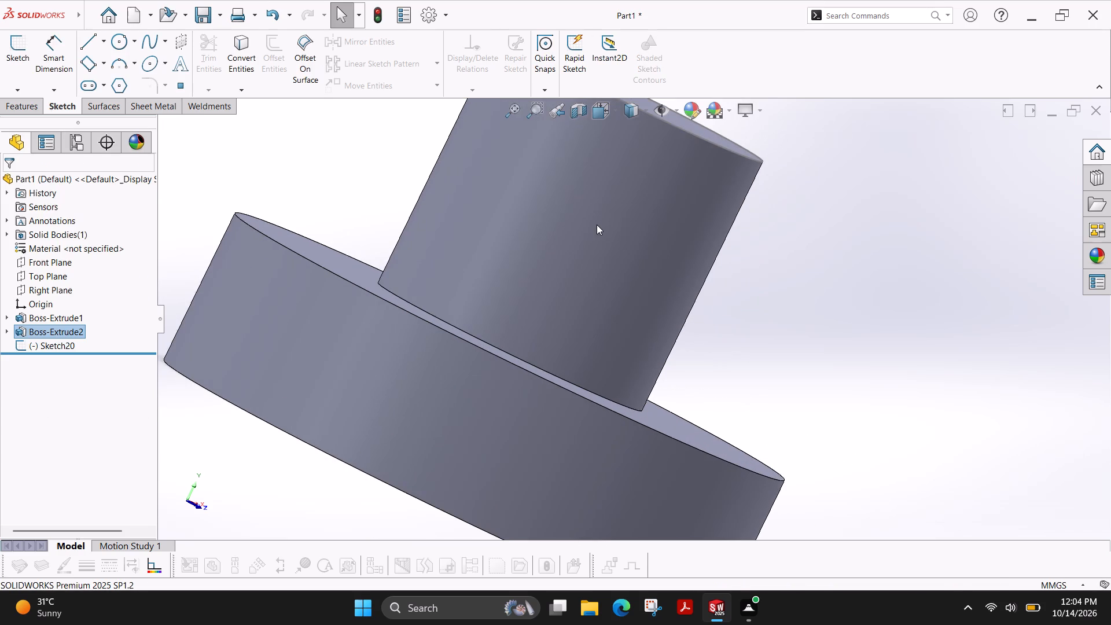
{"action": "left_click", "coordinate": [597, 223]}
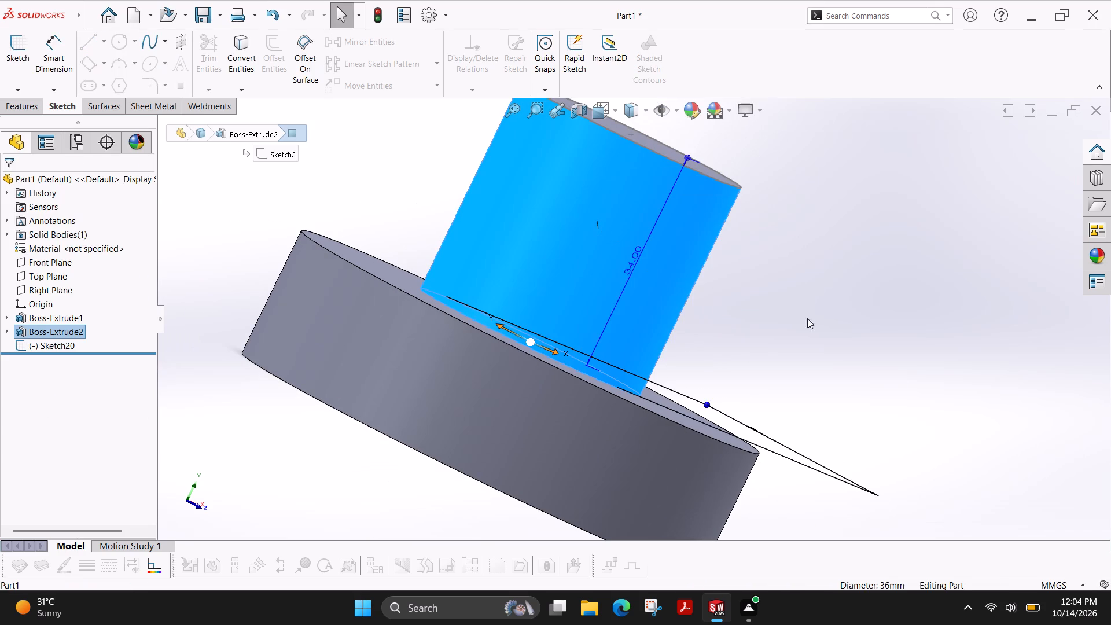
Fillet the edge where the boss meets the disc with a 9 mm symmetric radius.
{"action": "key", "text": "Escape"}
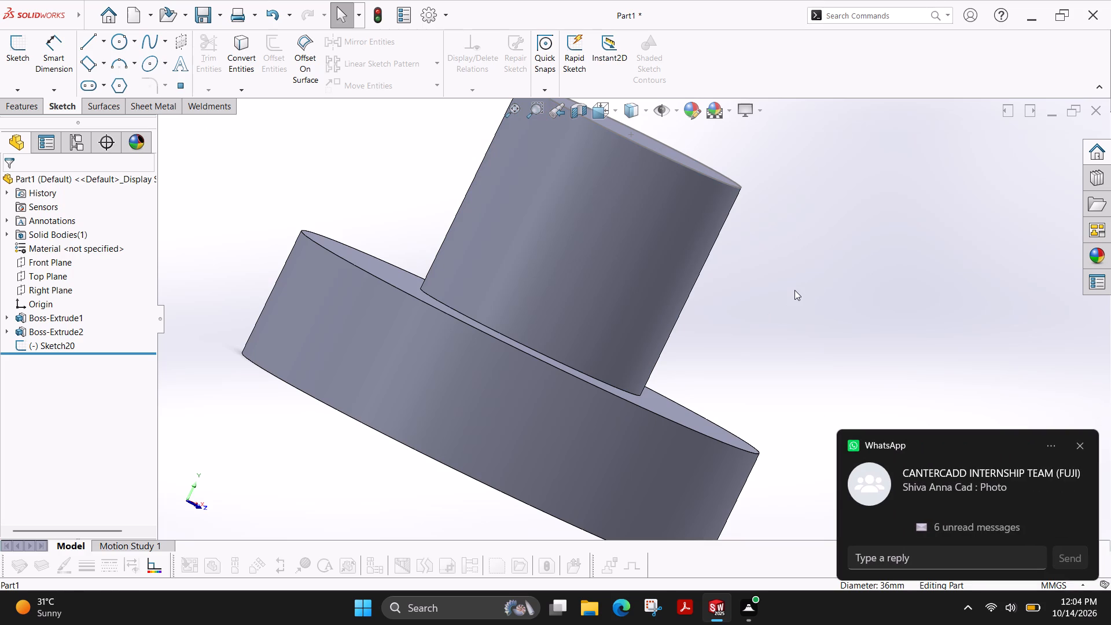
{"action": "middle_click_drag", "start_coordinate": [794, 291], "coordinate": [777, 300], "text": "ctrl+shift"}
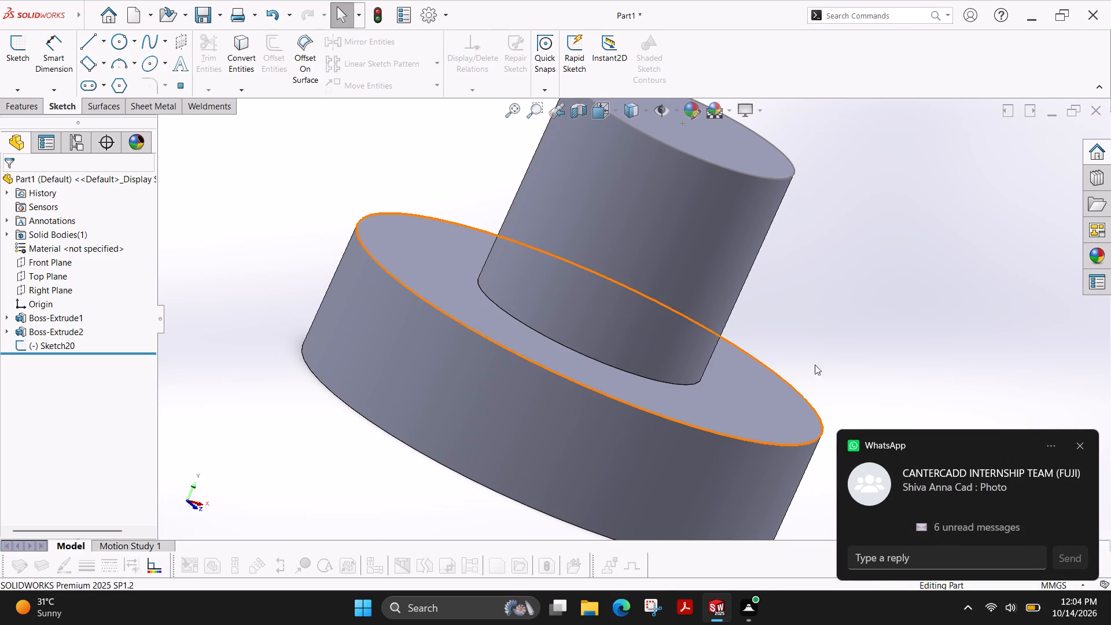
{"action": "scroll", "coordinate": [863, 368], "scroll_direction": "down", "scroll_amount": 2}
{"action": "scroll", "coordinate": [790, 345], "scroll_direction": "up", "scroll_amount": 2}
{"action": "scroll", "coordinate": [712, 223], "scroll_direction": "up", "scroll_amount": 2}
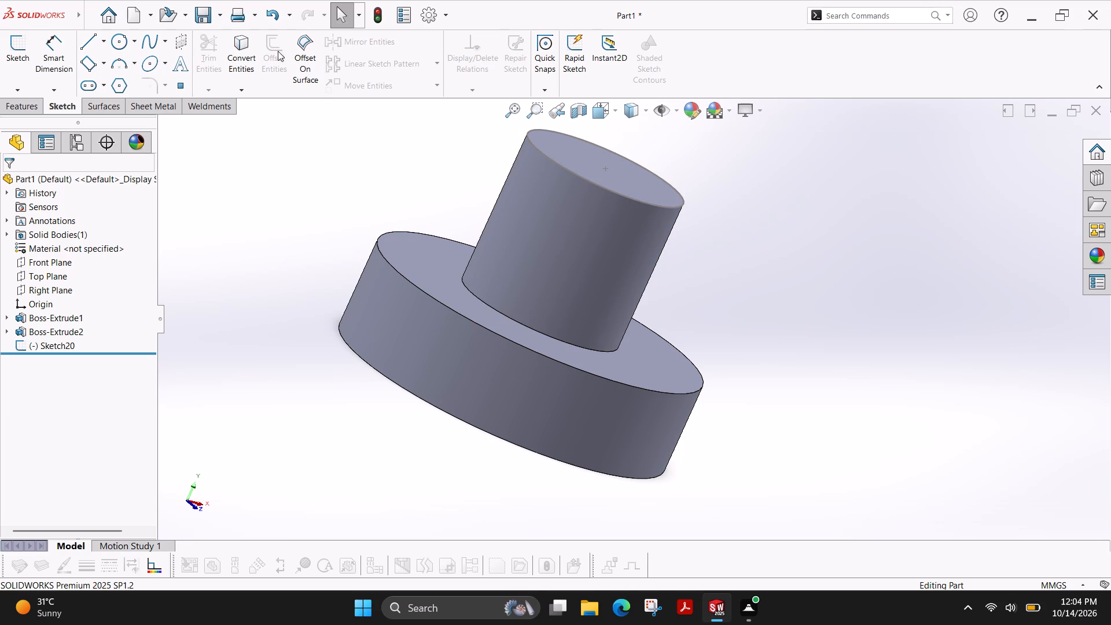
{"action": "left_click", "coordinate": [21, 110]}
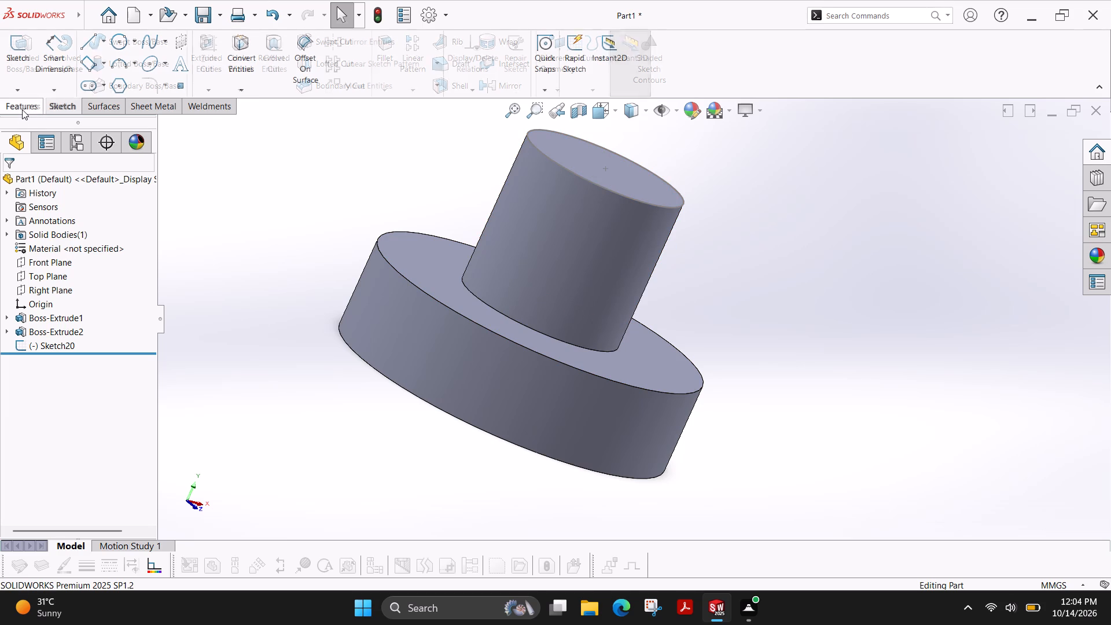
{"action": "left_click", "coordinate": [390, 47]}
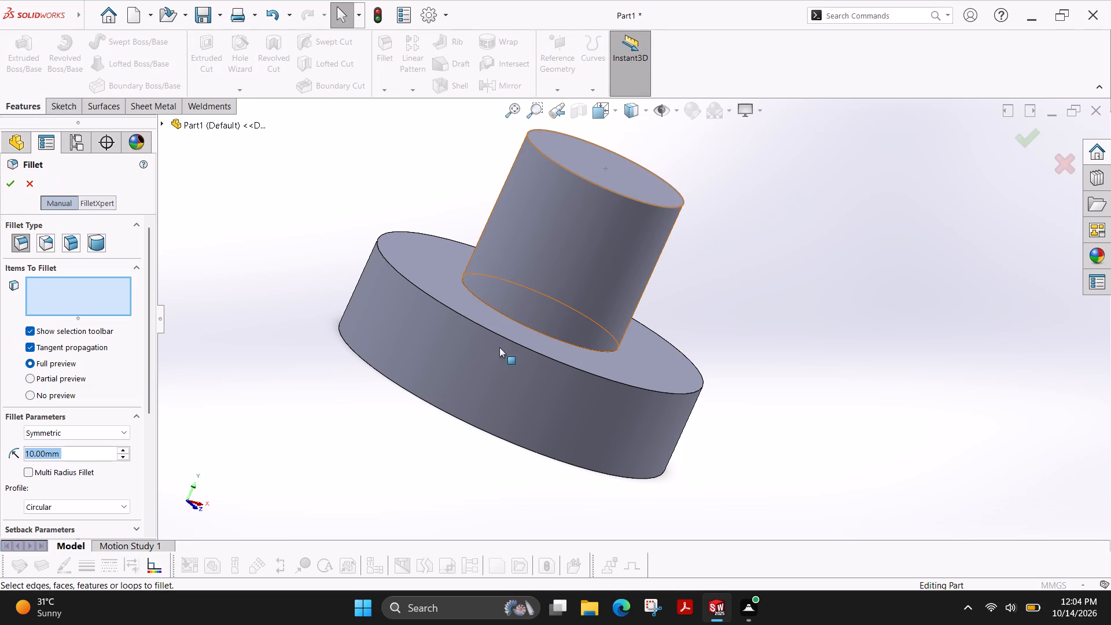
{"action": "left_click", "coordinate": [512, 318]}
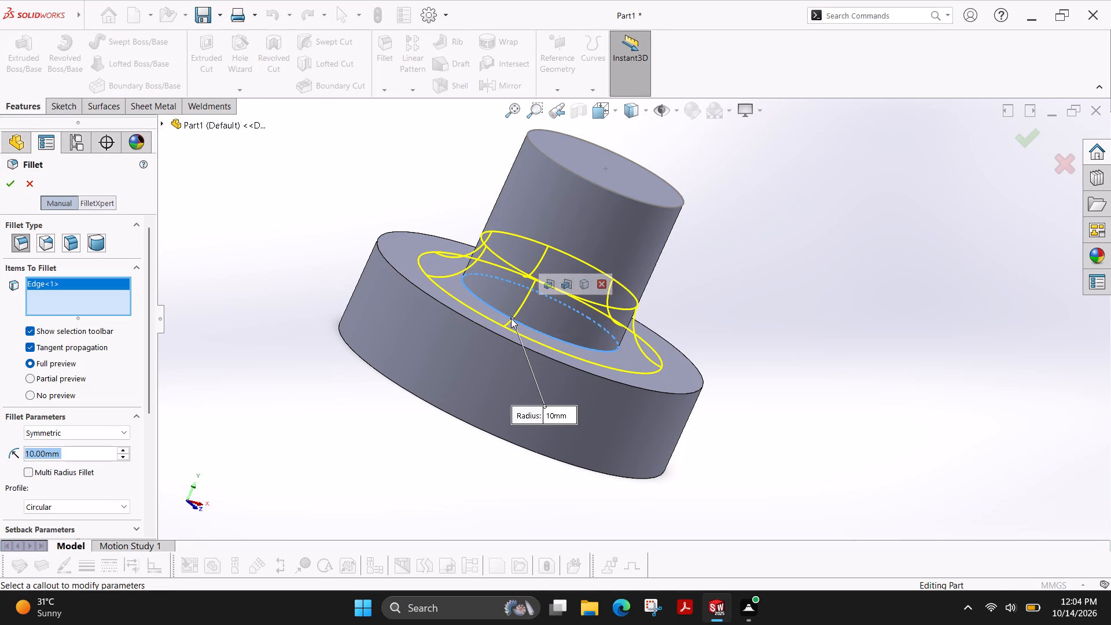
{"action": "key", "text": "9"}
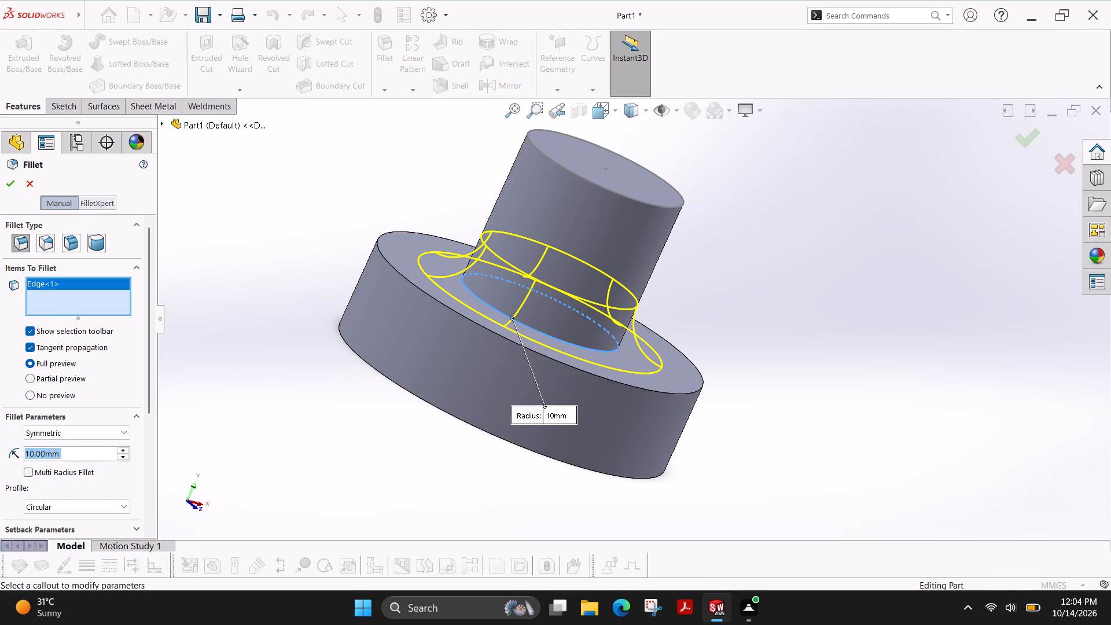
{"action": "key", "text": "Return"}
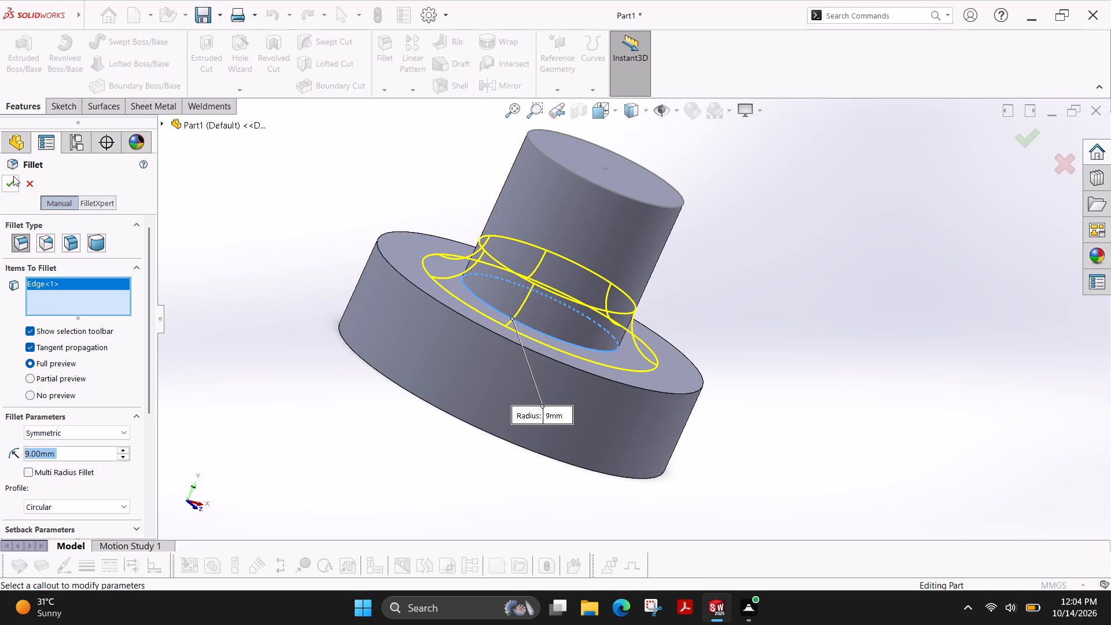
{"action": "left_click", "coordinate": [10, 185]}
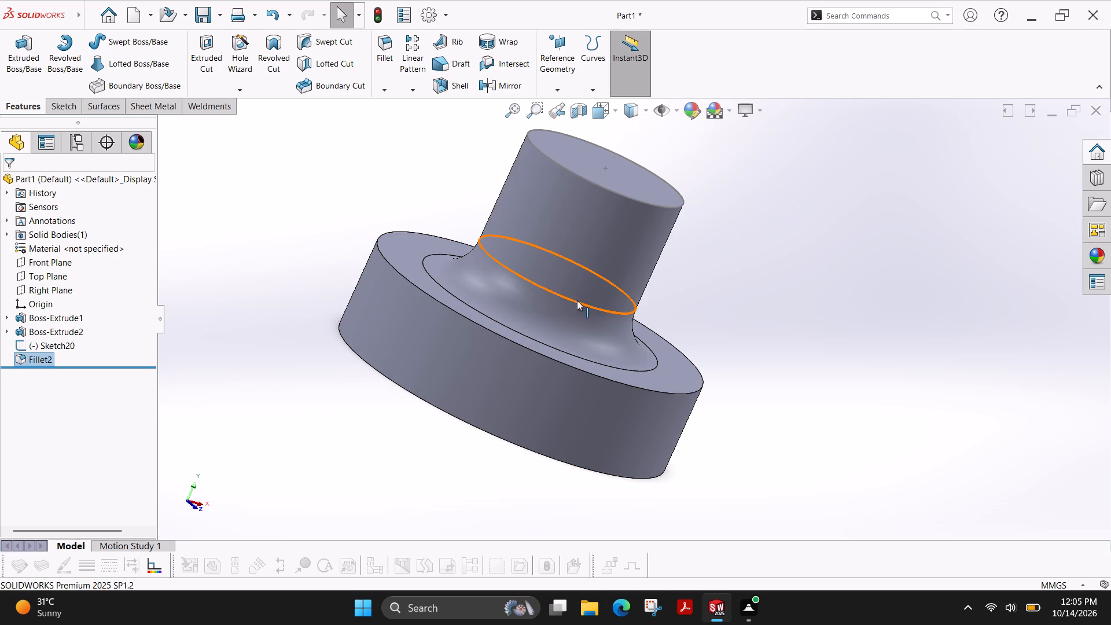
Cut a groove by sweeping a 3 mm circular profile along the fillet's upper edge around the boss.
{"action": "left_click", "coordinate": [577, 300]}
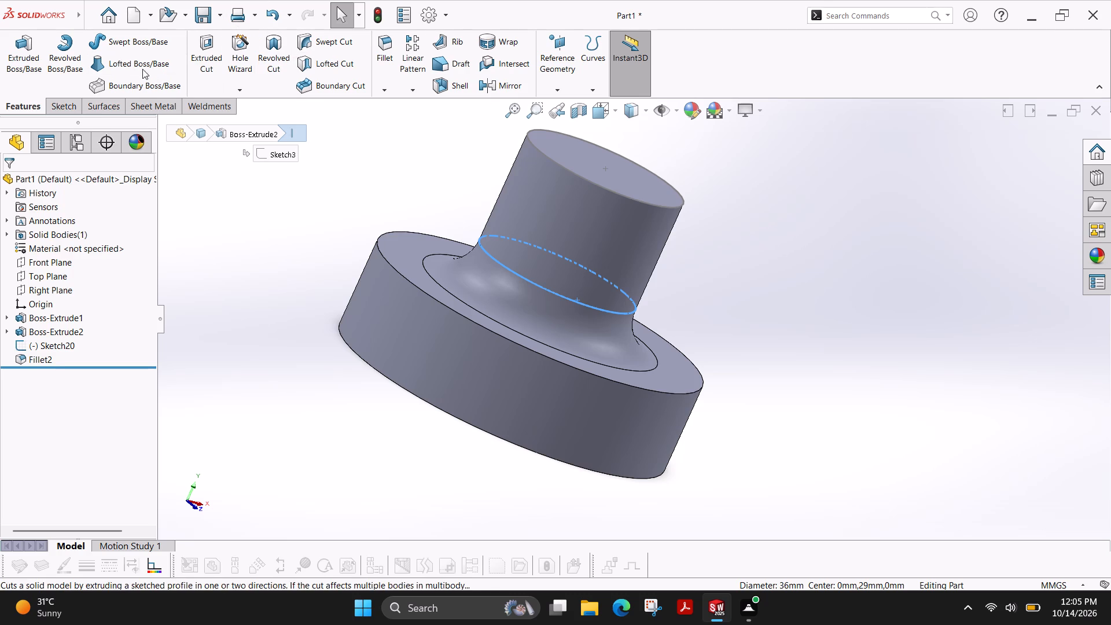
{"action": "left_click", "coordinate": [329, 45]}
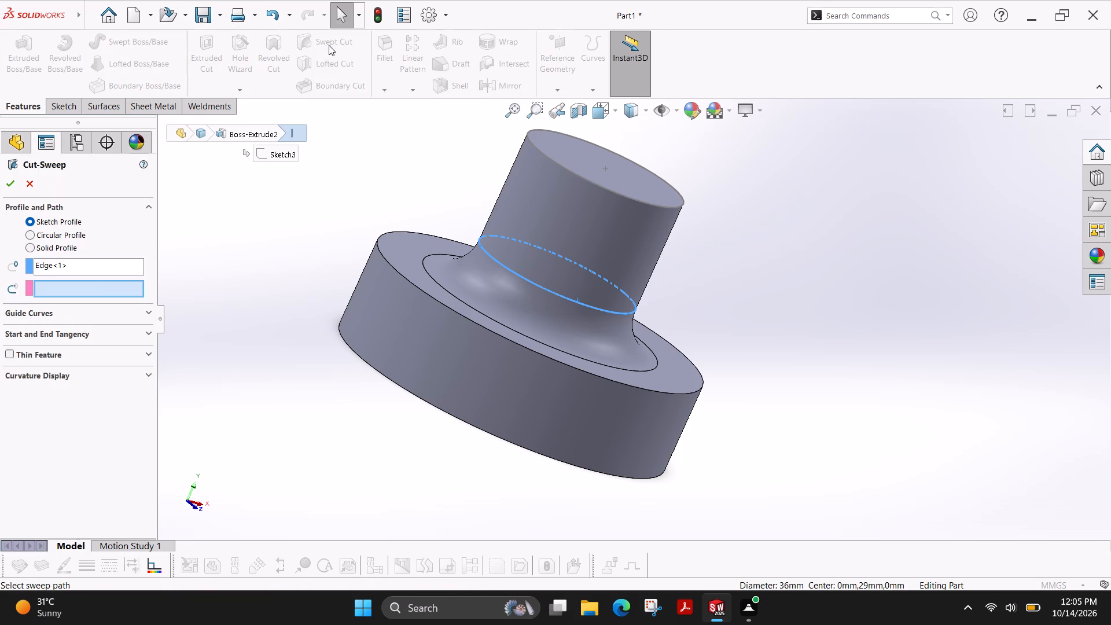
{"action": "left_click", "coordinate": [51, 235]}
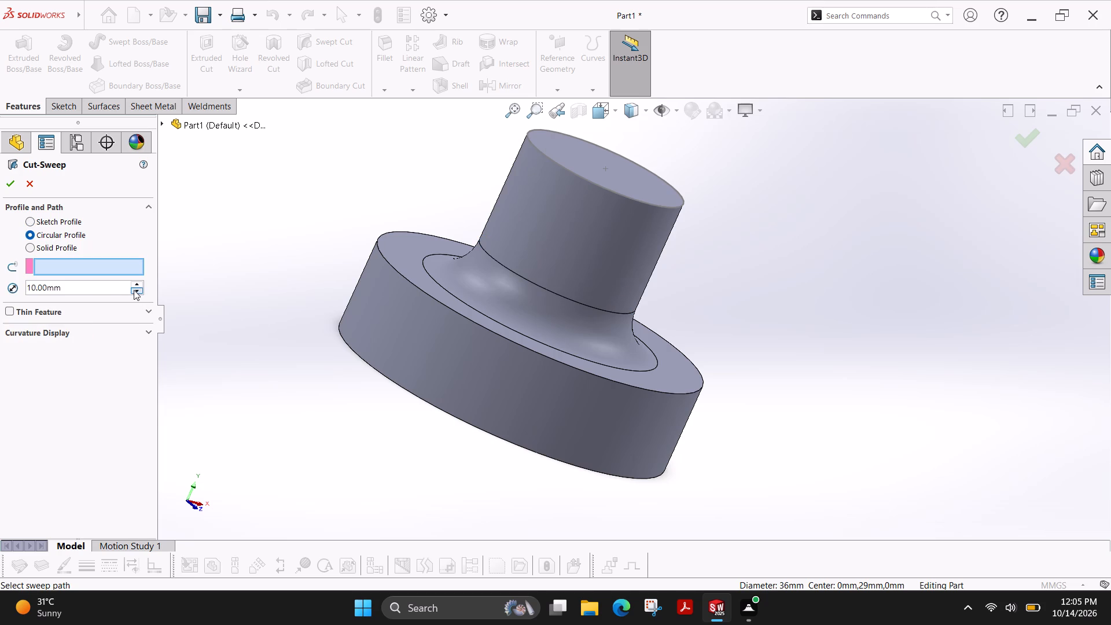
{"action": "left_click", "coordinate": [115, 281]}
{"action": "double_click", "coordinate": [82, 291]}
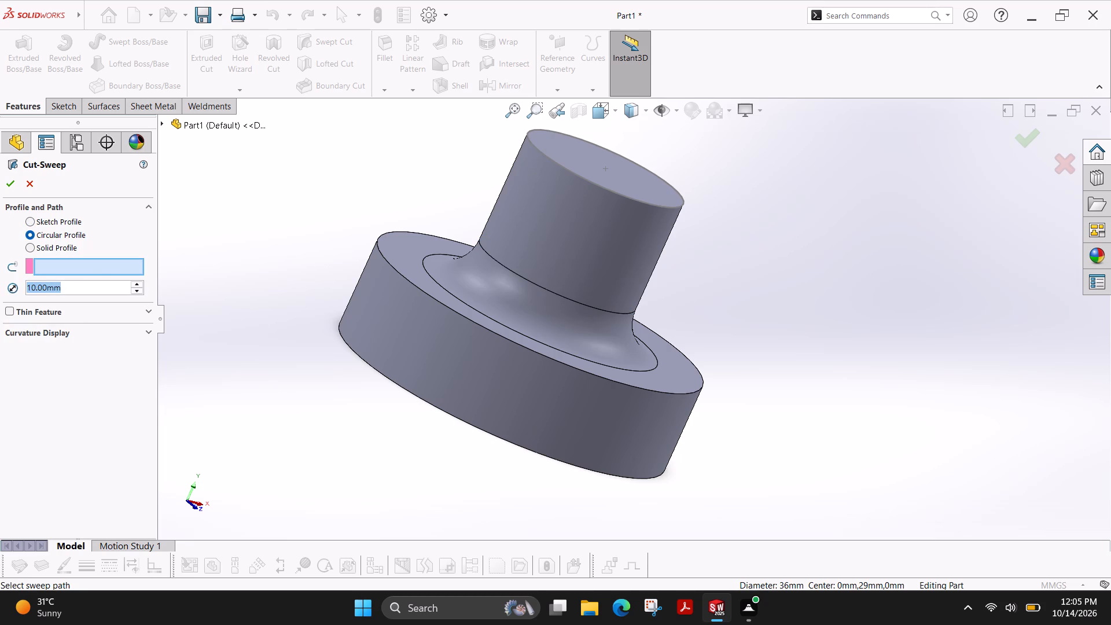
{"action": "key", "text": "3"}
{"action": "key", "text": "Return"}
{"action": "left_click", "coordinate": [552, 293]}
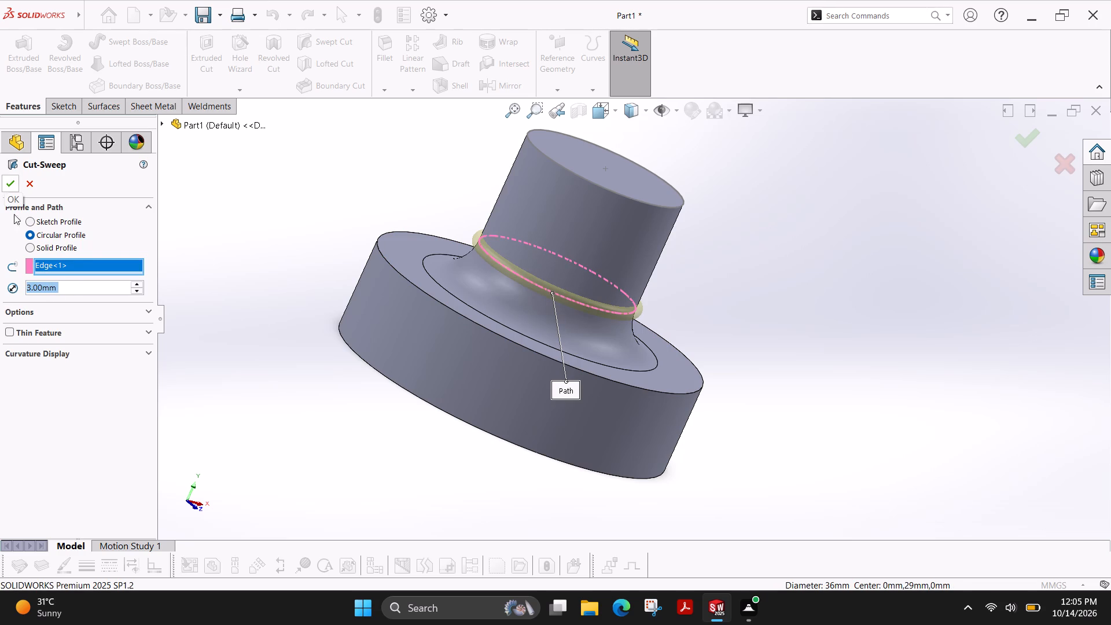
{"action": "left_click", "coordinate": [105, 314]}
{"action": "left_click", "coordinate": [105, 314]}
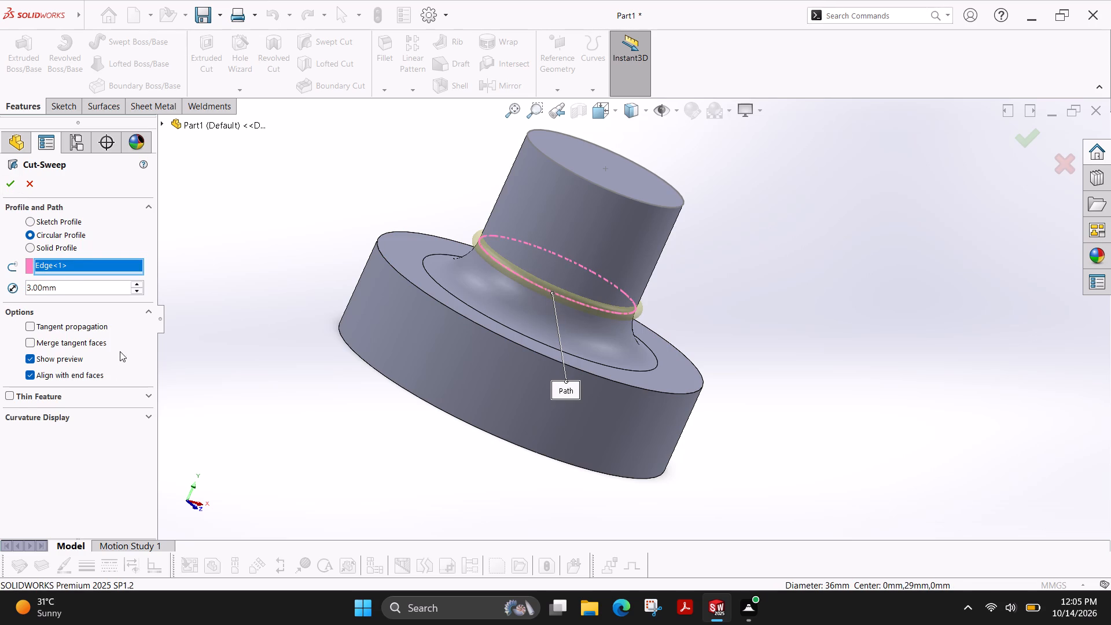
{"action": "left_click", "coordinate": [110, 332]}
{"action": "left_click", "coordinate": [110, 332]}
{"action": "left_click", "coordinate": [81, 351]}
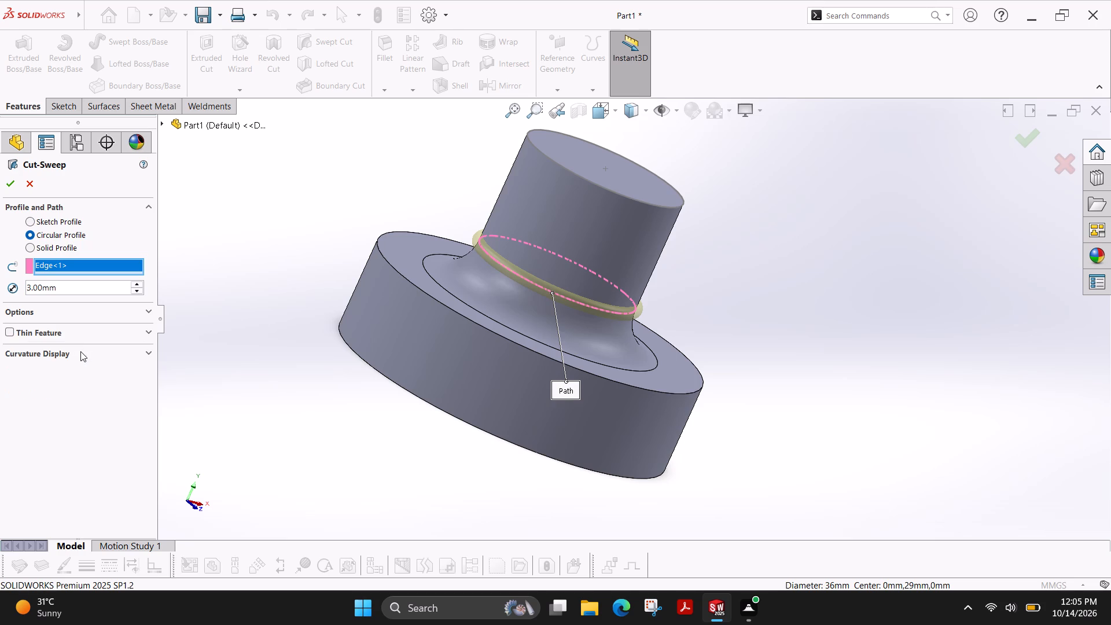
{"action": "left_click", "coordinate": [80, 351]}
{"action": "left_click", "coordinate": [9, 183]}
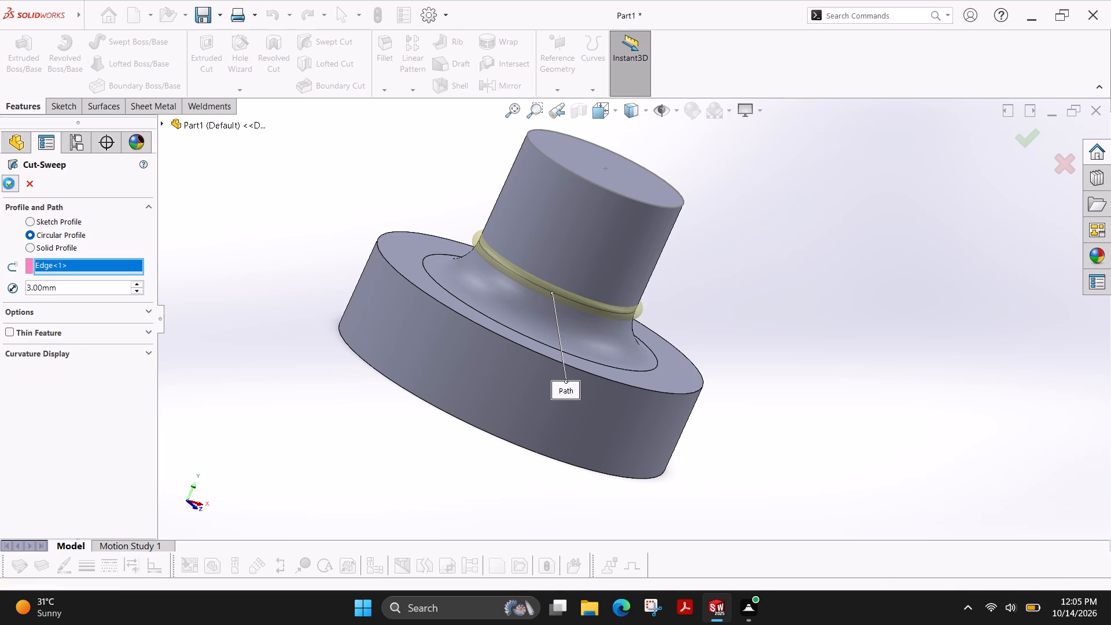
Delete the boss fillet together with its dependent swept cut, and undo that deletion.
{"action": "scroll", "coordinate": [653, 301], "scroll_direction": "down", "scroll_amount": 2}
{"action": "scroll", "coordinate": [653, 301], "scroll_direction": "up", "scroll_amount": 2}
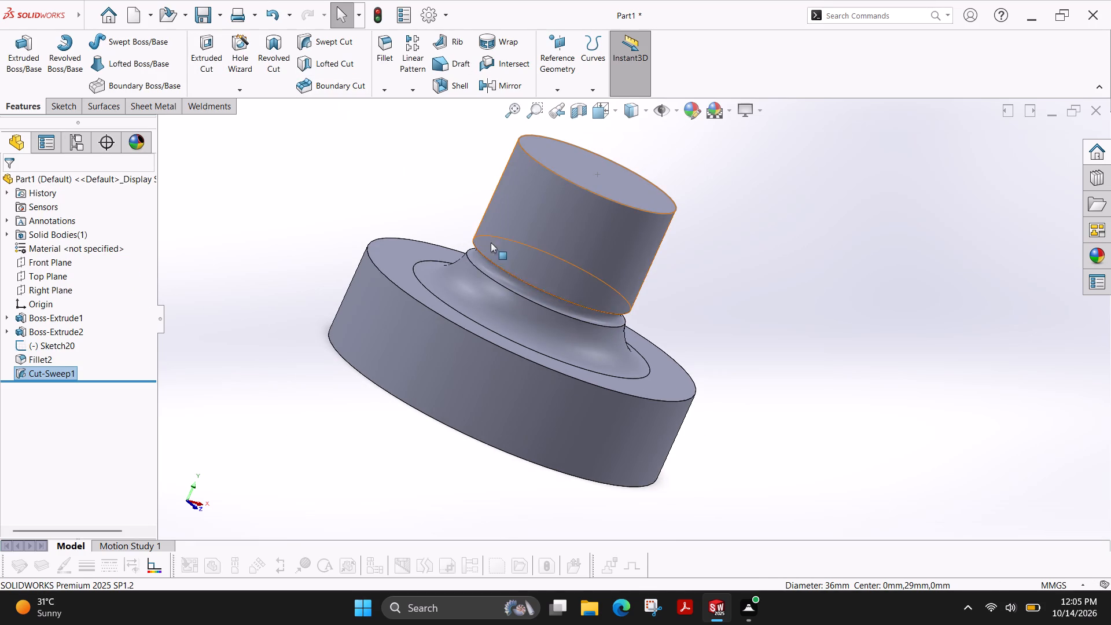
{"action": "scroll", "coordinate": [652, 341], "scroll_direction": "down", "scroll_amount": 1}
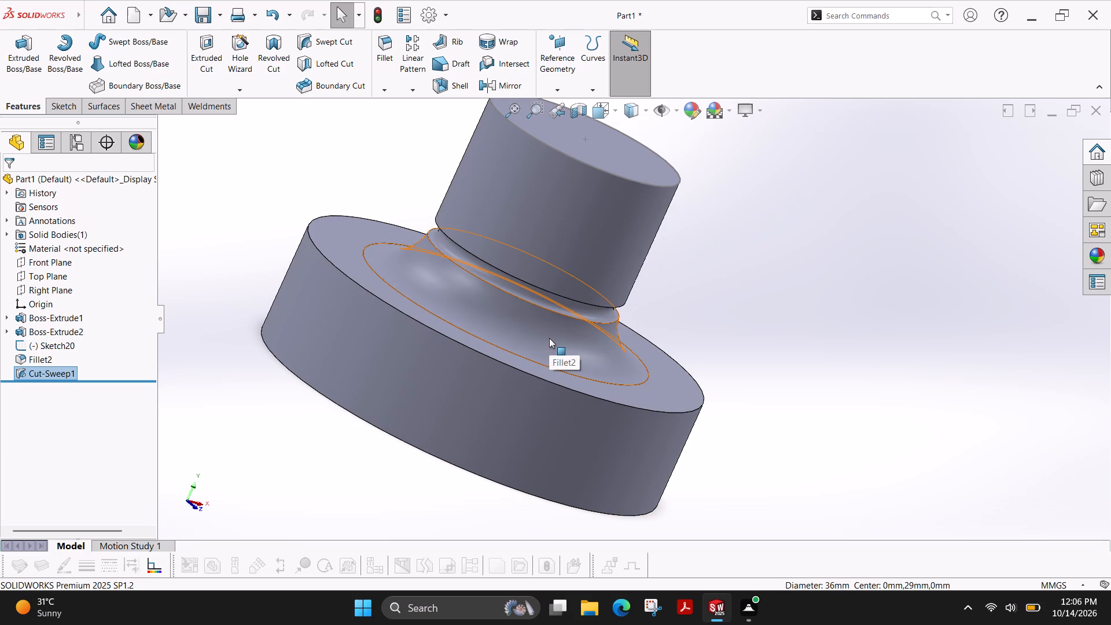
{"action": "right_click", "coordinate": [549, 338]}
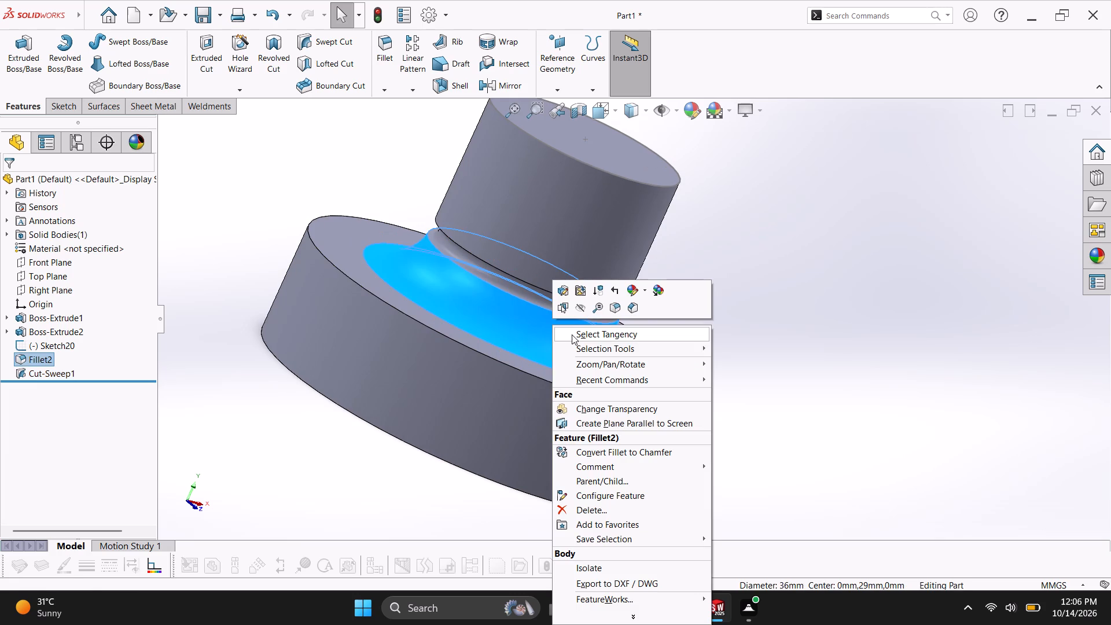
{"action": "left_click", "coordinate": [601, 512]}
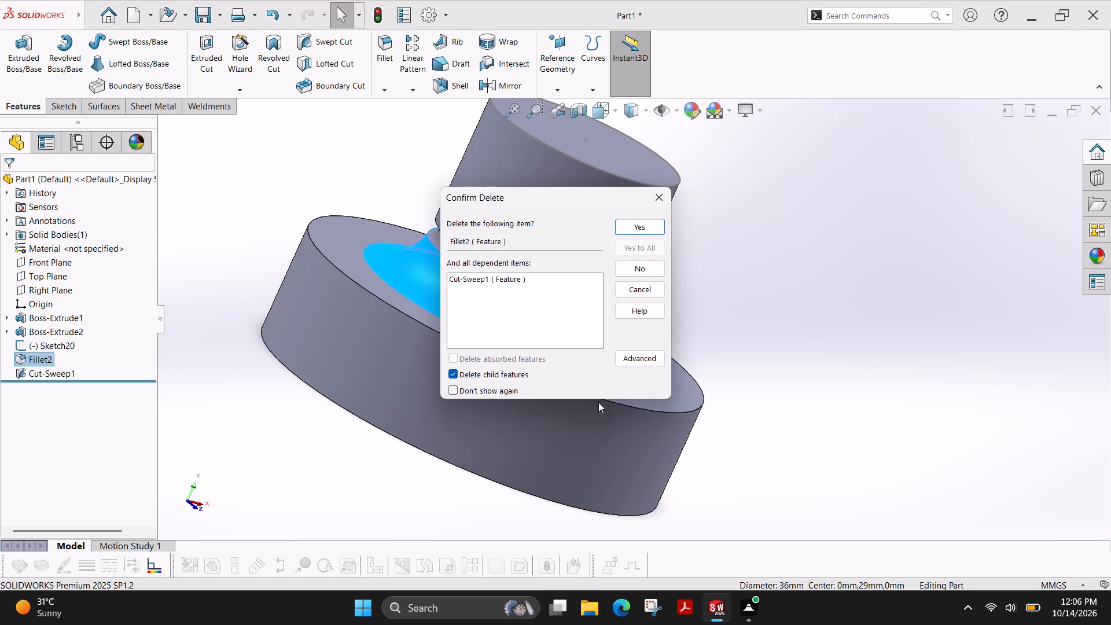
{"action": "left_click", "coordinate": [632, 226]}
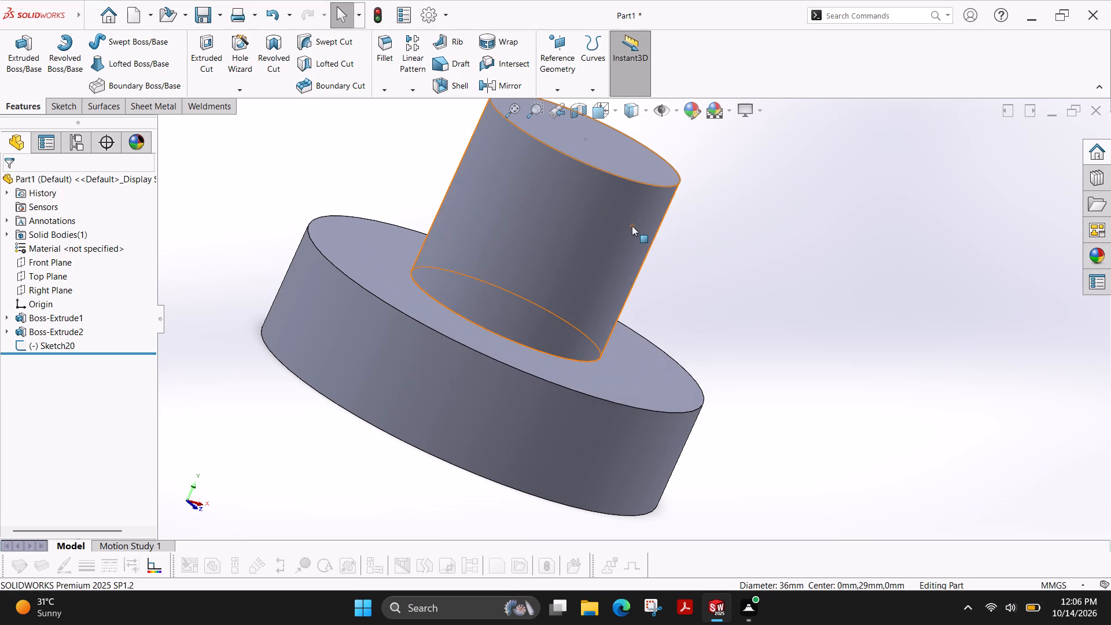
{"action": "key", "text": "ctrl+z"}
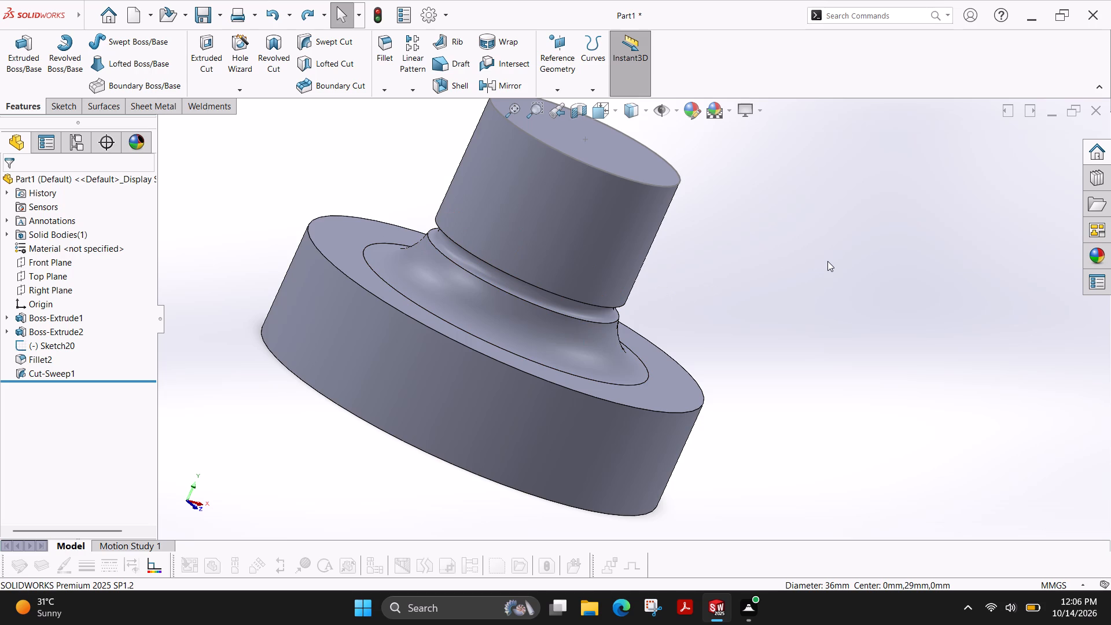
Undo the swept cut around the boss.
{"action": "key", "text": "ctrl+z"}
Start a Swept Boss with the guide curve and tangency options expanded, and enable a one-direction thin feature 1 mm thick.
{"action": "left_click", "coordinate": [133, 45]}
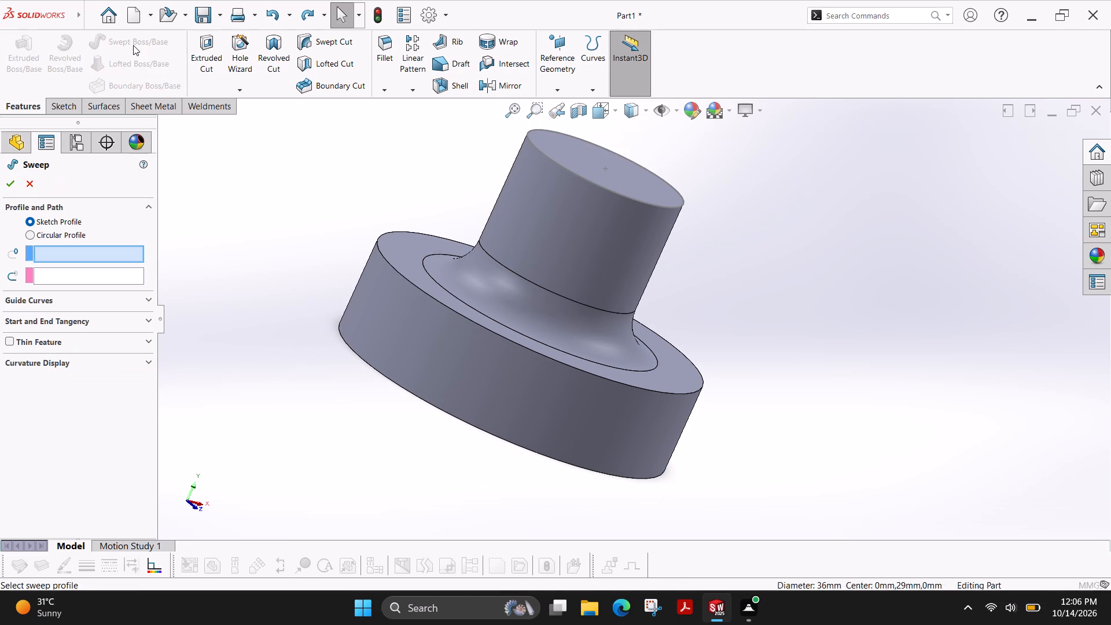
{"action": "left_click", "coordinate": [73, 301]}
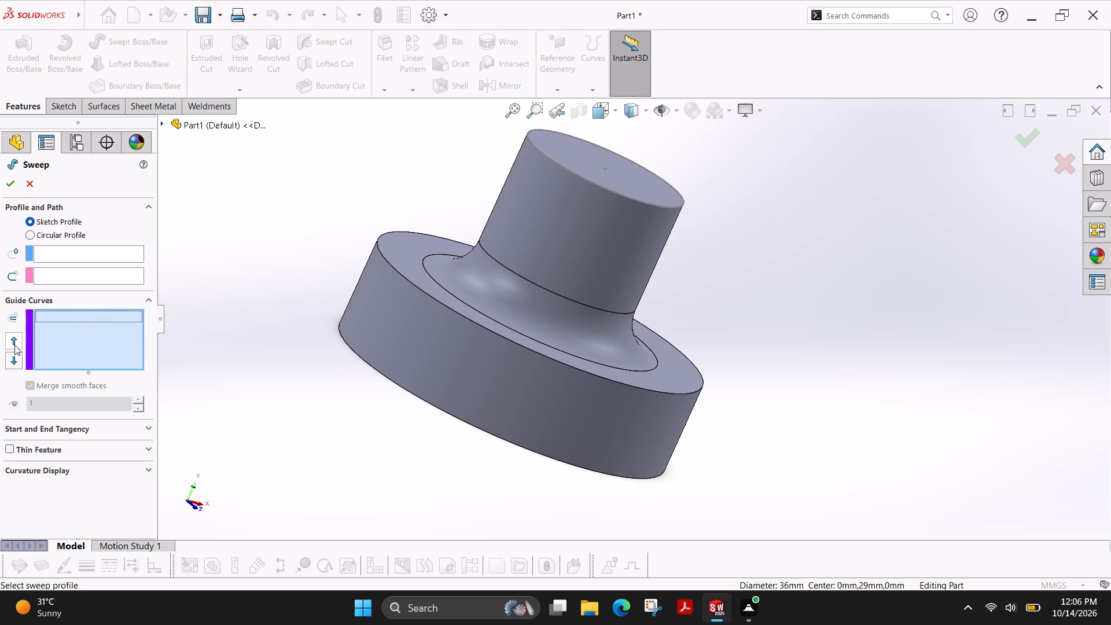
{"action": "left_click", "coordinate": [16, 339]}
{"action": "left_click", "coordinate": [12, 361]}
{"action": "left_click", "coordinate": [78, 427]}
{"action": "scroll", "coordinate": [78, 427], "scroll_direction": "down", "scroll_amount": 4}
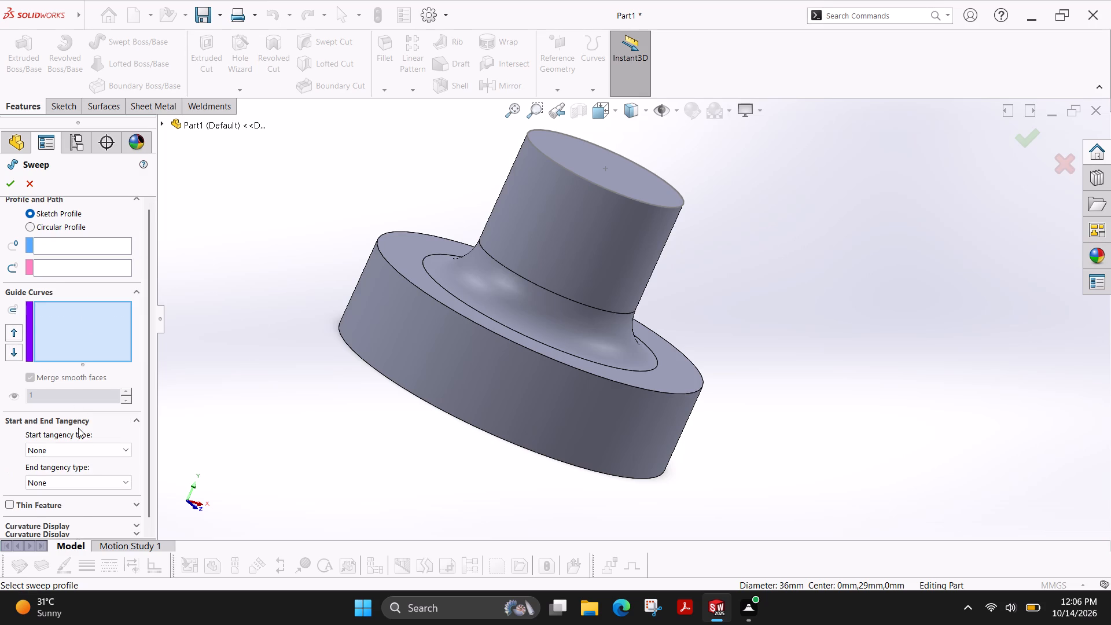
{"action": "left_click", "coordinate": [34, 508]}
{"action": "scroll", "coordinate": [34, 508], "scroll_direction": "down", "scroll_amount": 5}
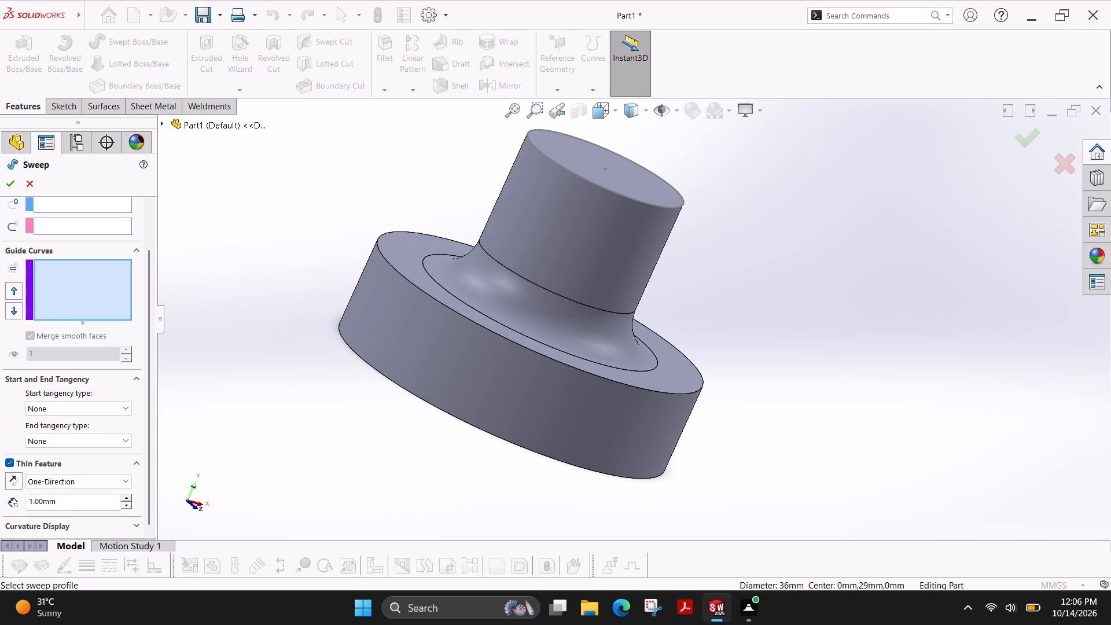
{"action": "left_click", "coordinate": [129, 497]}
{"action": "left_click", "coordinate": [129, 497]}
{"action": "triple_click", "coordinate": [132, 506]}
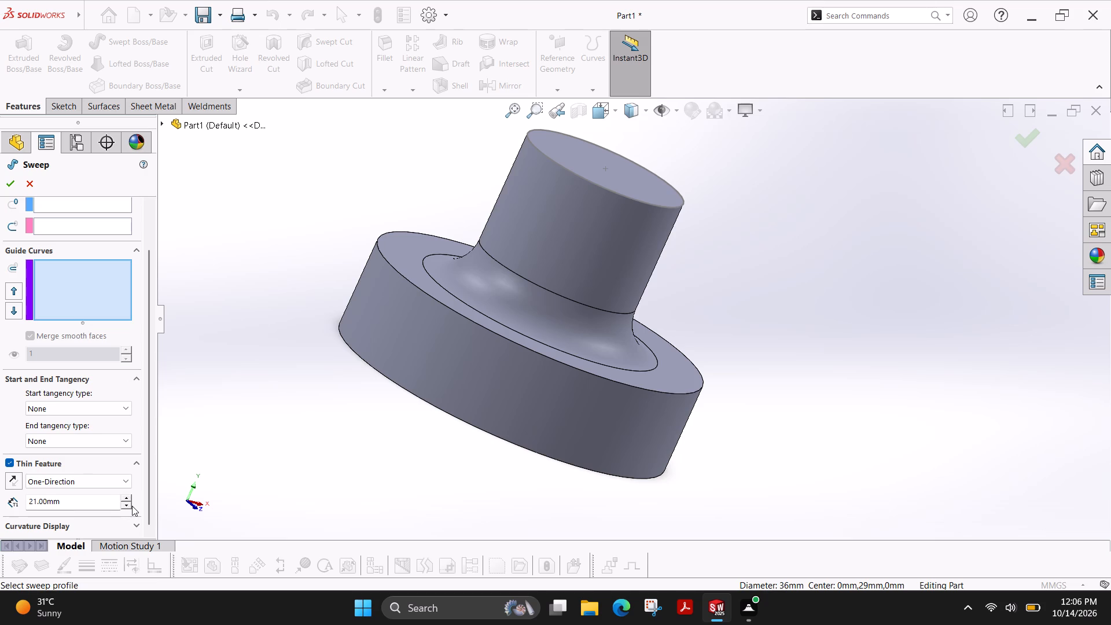
{"action": "left_click", "coordinate": [132, 506]}
{"action": "triple_click", "coordinate": [127, 504]}
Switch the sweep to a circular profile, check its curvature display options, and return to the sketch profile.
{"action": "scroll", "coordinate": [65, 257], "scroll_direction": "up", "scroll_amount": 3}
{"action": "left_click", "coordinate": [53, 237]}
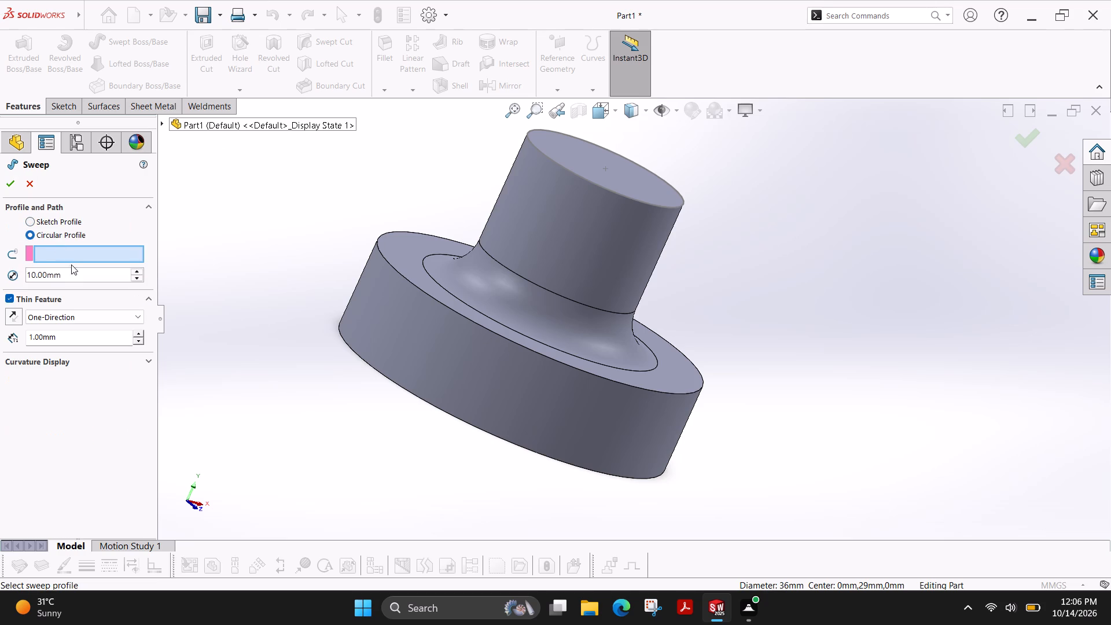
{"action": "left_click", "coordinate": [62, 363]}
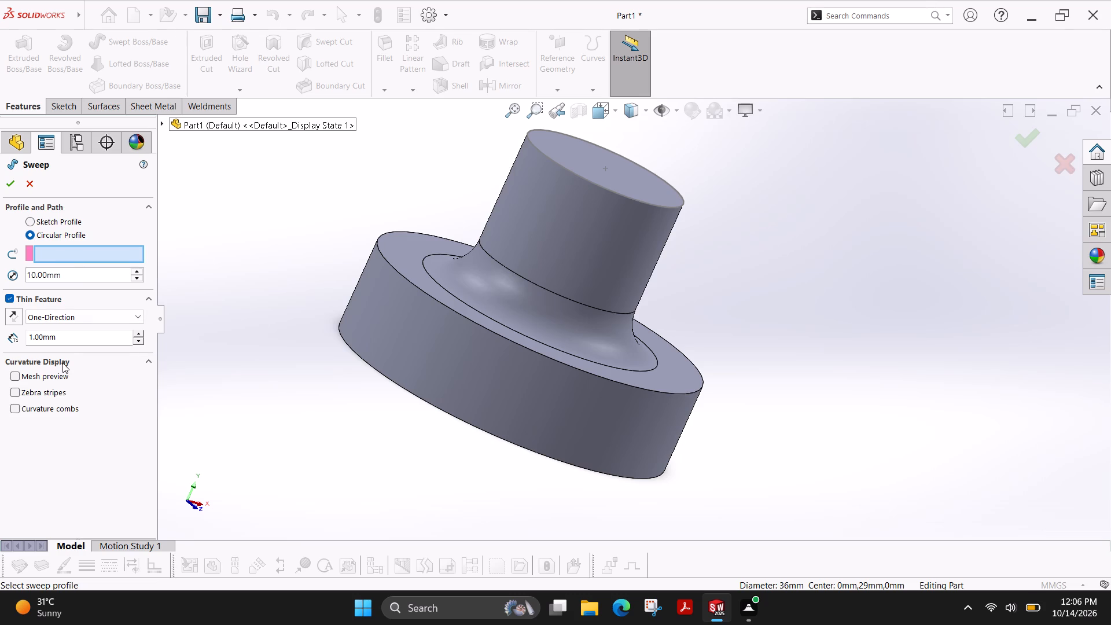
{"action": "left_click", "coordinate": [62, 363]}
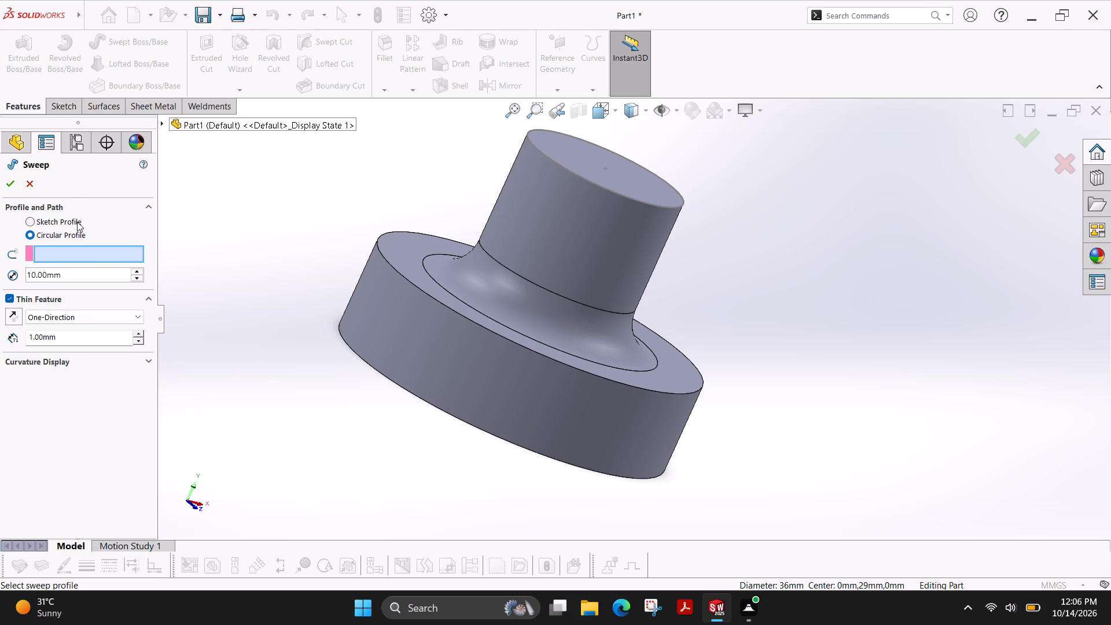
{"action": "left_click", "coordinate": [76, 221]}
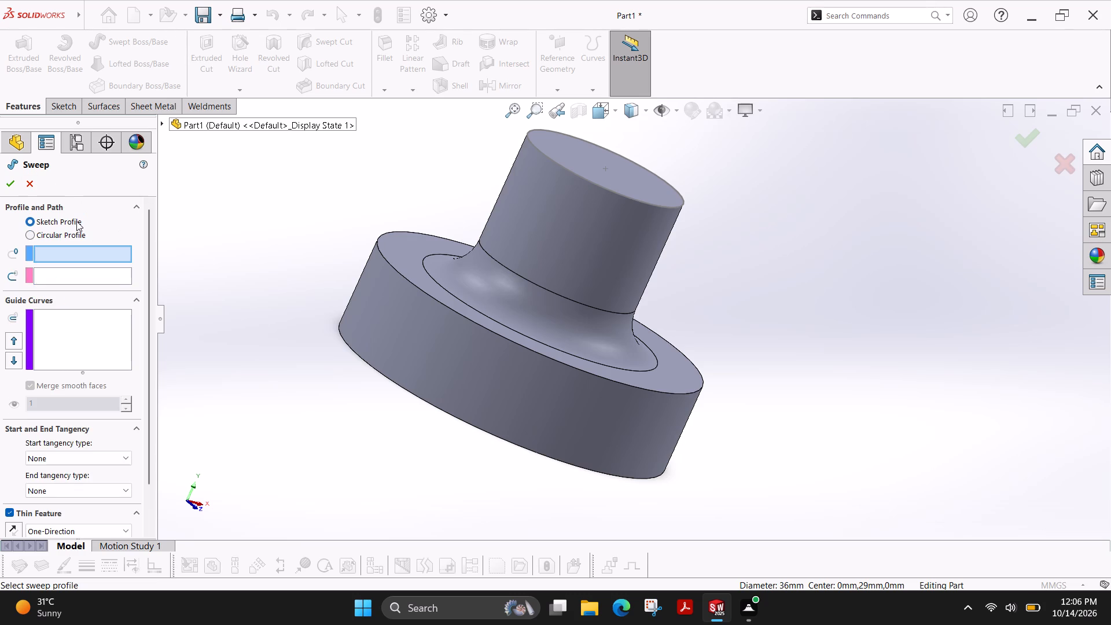
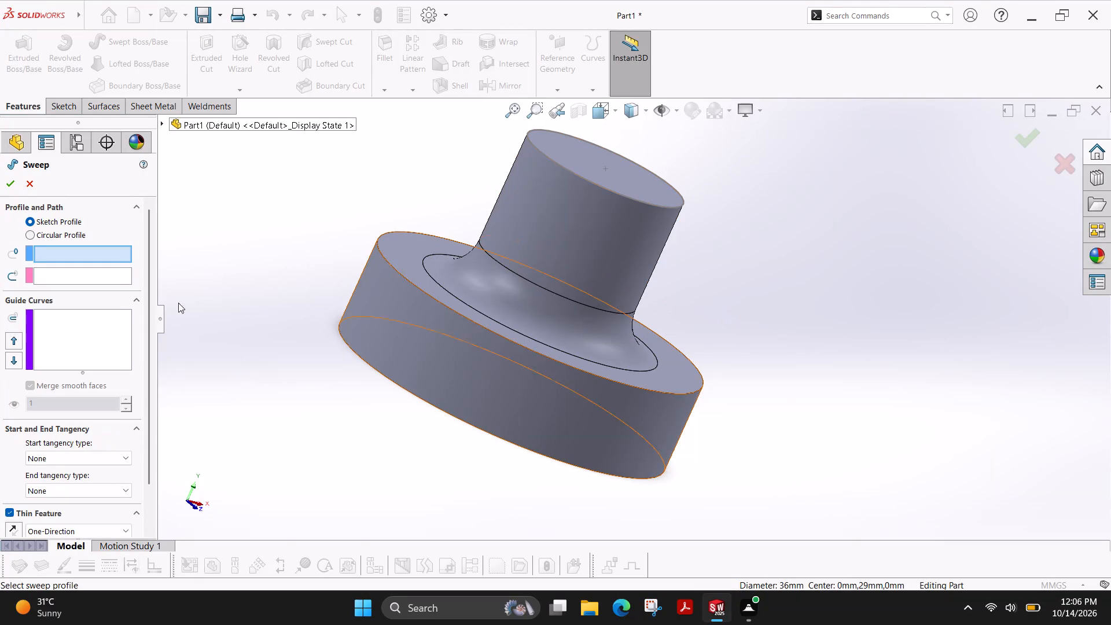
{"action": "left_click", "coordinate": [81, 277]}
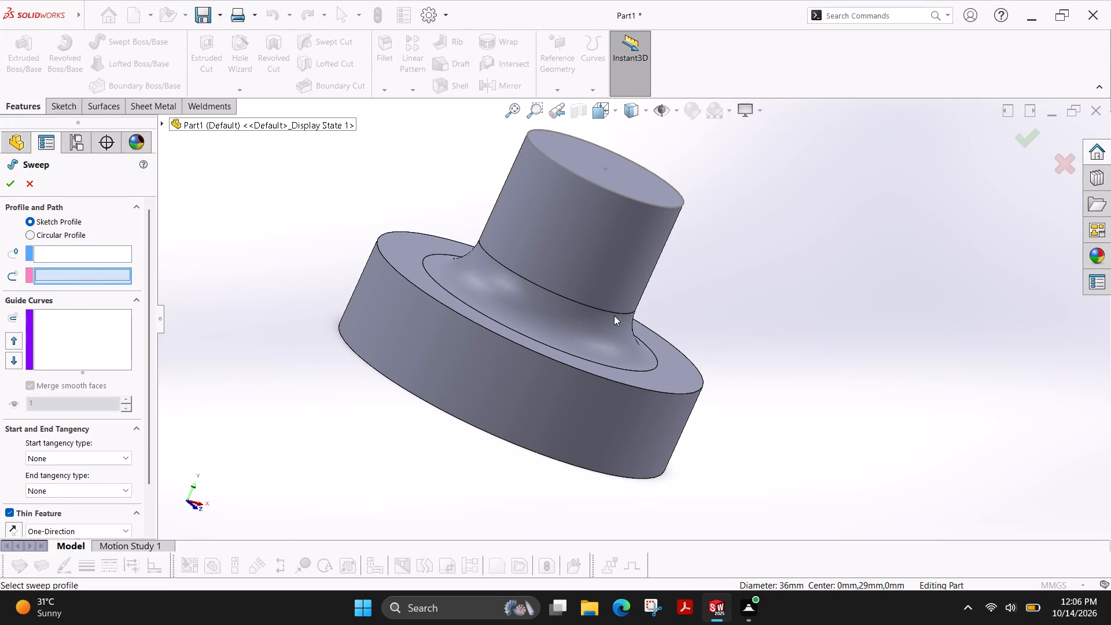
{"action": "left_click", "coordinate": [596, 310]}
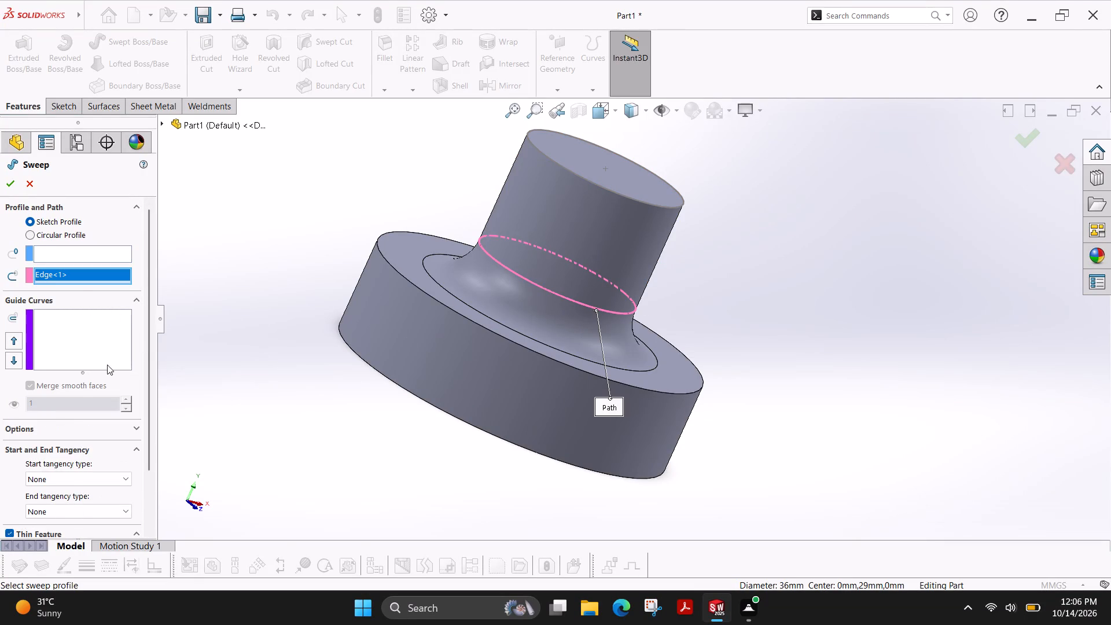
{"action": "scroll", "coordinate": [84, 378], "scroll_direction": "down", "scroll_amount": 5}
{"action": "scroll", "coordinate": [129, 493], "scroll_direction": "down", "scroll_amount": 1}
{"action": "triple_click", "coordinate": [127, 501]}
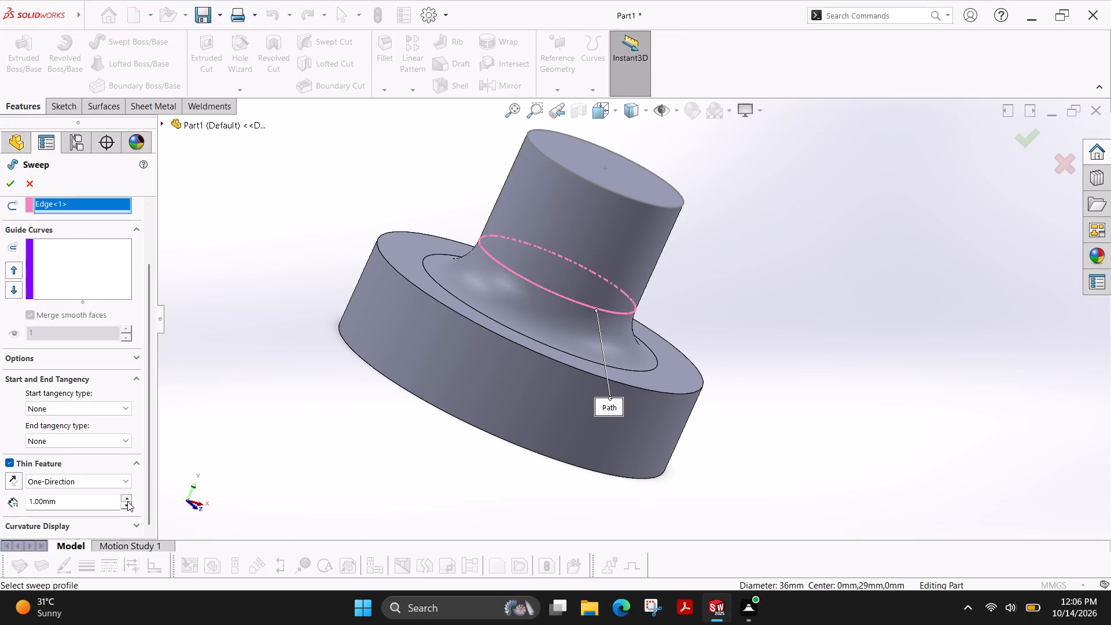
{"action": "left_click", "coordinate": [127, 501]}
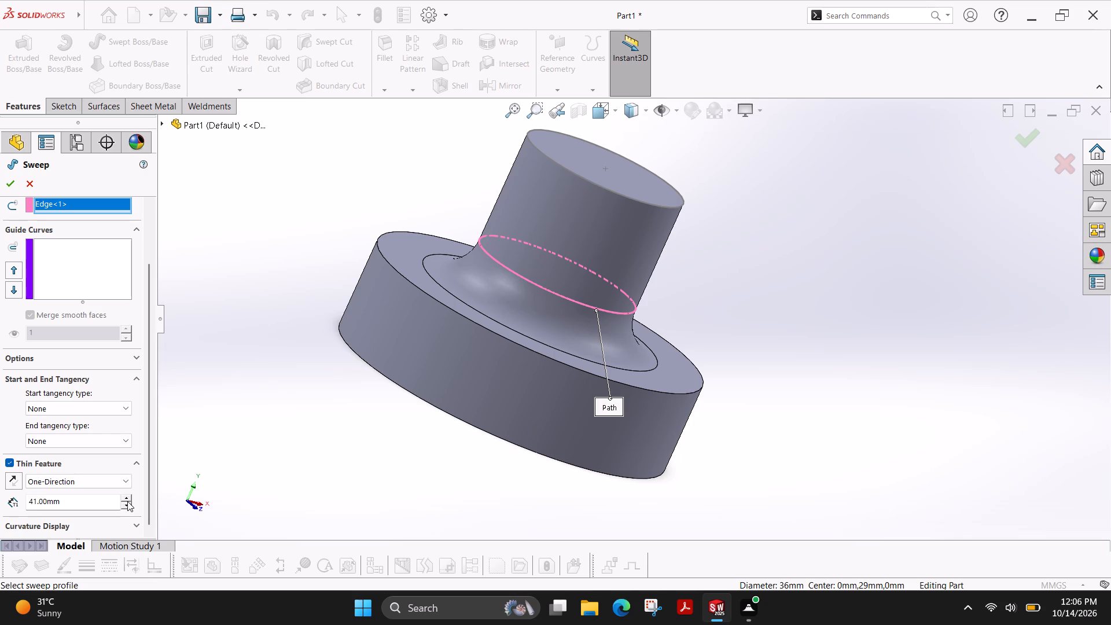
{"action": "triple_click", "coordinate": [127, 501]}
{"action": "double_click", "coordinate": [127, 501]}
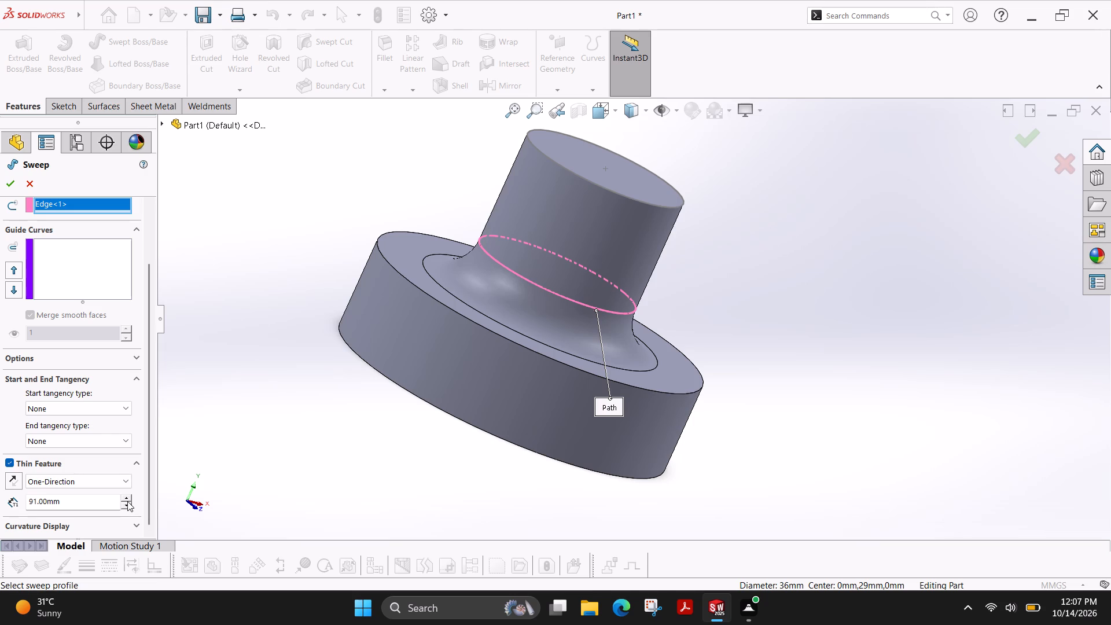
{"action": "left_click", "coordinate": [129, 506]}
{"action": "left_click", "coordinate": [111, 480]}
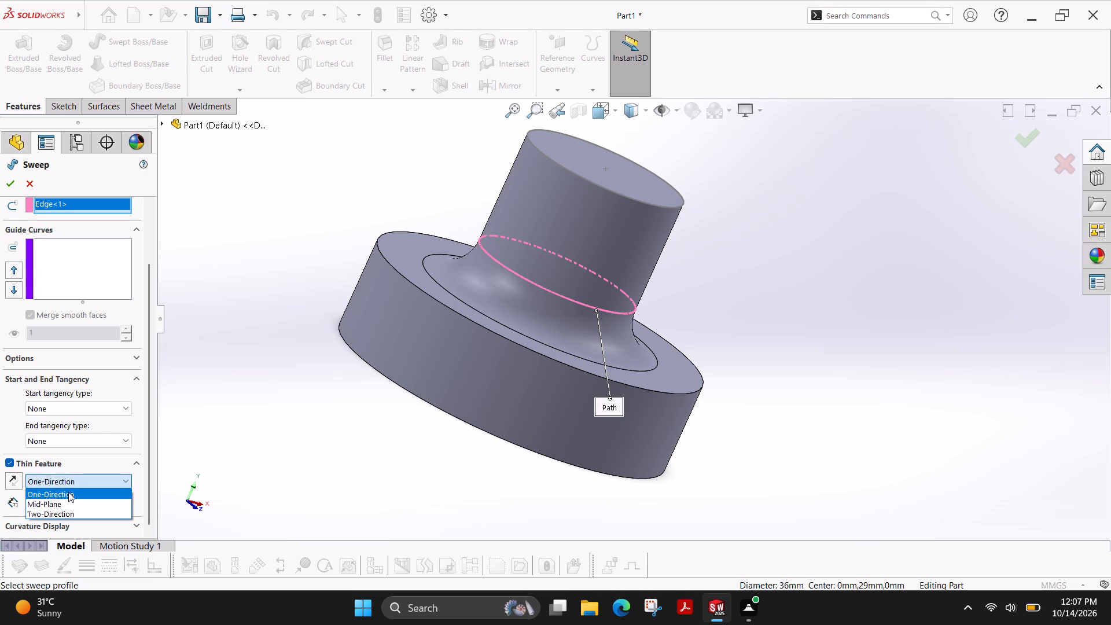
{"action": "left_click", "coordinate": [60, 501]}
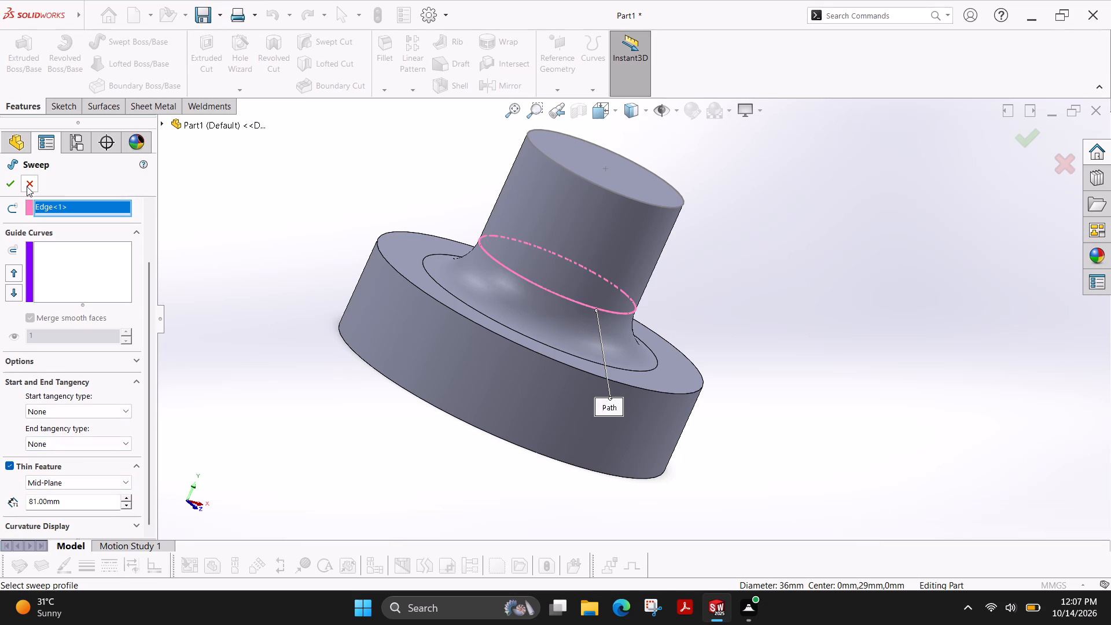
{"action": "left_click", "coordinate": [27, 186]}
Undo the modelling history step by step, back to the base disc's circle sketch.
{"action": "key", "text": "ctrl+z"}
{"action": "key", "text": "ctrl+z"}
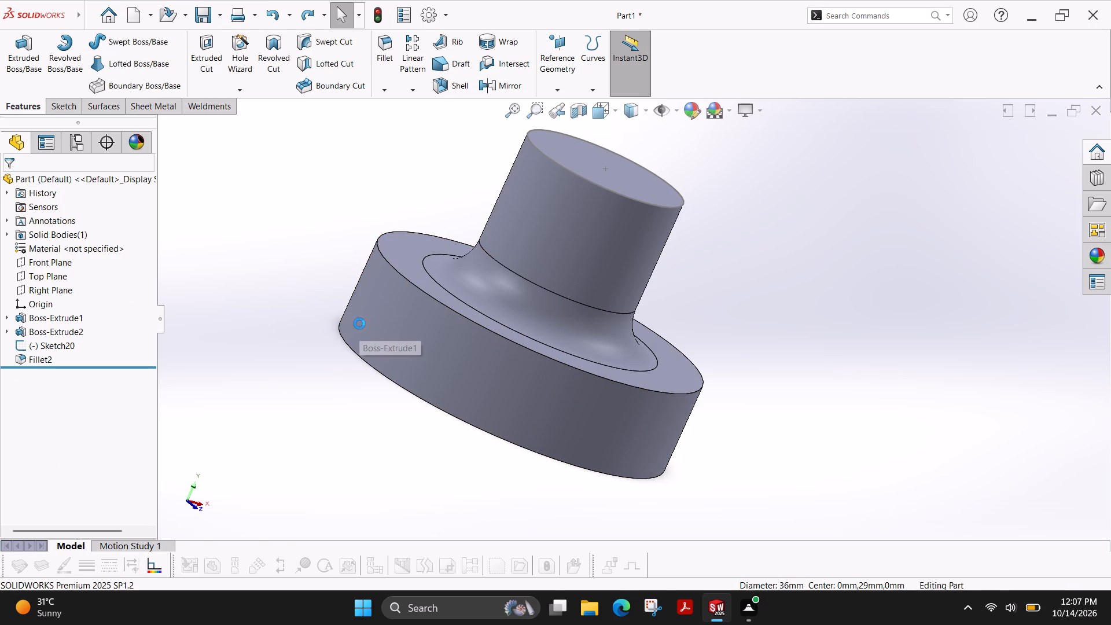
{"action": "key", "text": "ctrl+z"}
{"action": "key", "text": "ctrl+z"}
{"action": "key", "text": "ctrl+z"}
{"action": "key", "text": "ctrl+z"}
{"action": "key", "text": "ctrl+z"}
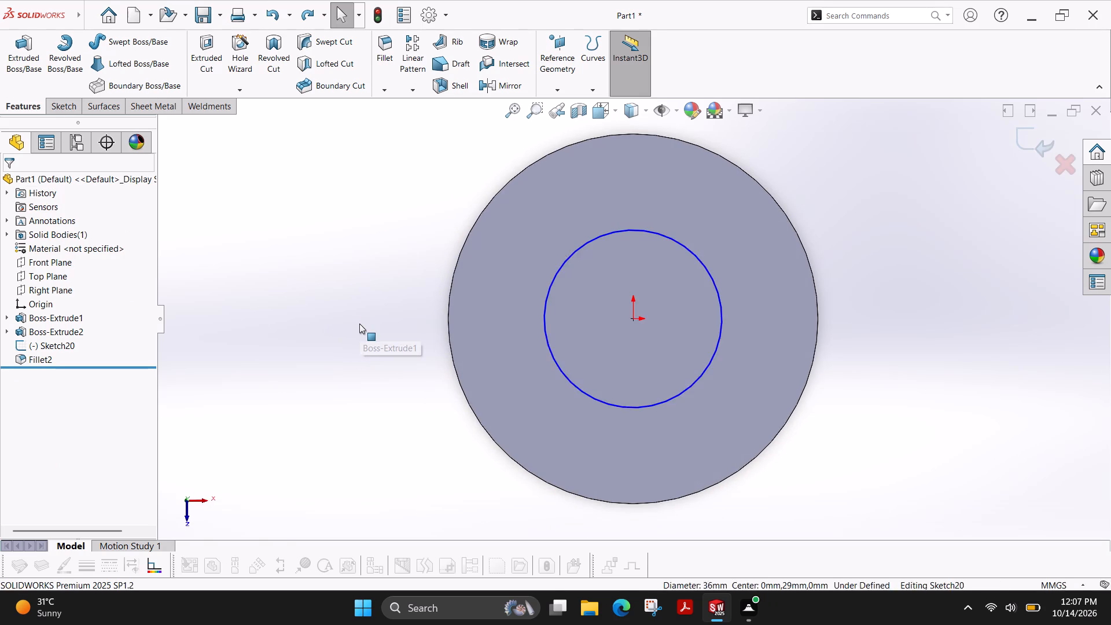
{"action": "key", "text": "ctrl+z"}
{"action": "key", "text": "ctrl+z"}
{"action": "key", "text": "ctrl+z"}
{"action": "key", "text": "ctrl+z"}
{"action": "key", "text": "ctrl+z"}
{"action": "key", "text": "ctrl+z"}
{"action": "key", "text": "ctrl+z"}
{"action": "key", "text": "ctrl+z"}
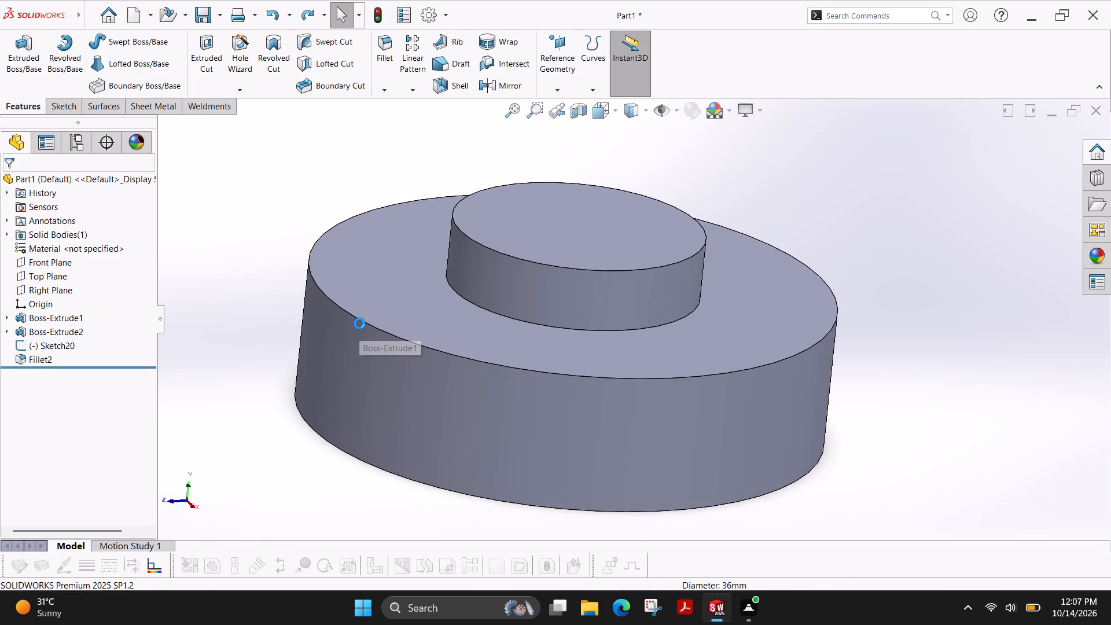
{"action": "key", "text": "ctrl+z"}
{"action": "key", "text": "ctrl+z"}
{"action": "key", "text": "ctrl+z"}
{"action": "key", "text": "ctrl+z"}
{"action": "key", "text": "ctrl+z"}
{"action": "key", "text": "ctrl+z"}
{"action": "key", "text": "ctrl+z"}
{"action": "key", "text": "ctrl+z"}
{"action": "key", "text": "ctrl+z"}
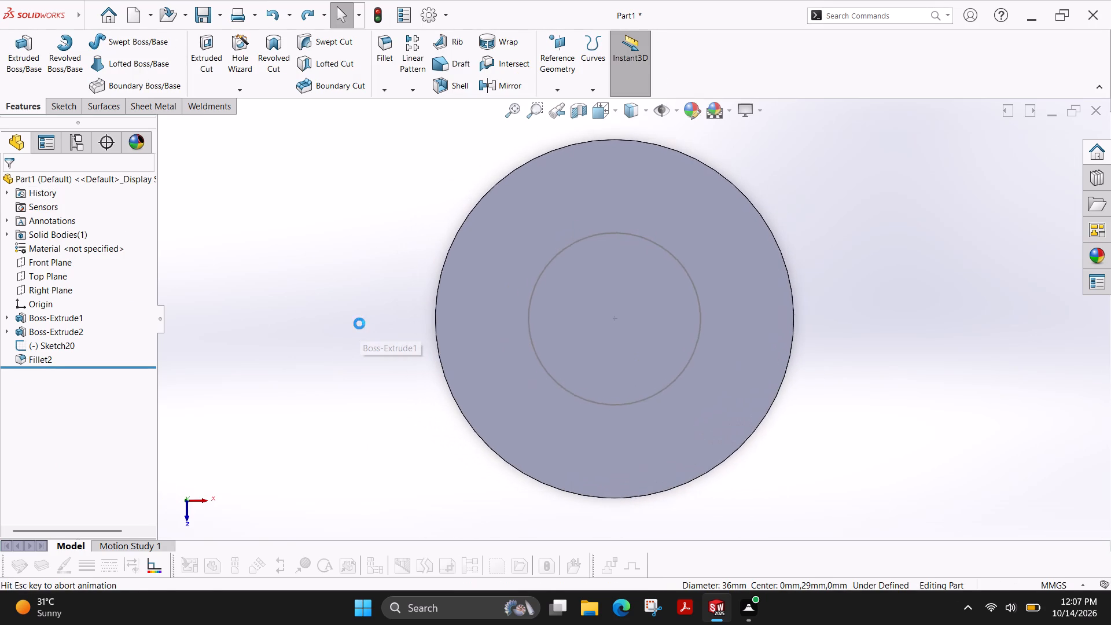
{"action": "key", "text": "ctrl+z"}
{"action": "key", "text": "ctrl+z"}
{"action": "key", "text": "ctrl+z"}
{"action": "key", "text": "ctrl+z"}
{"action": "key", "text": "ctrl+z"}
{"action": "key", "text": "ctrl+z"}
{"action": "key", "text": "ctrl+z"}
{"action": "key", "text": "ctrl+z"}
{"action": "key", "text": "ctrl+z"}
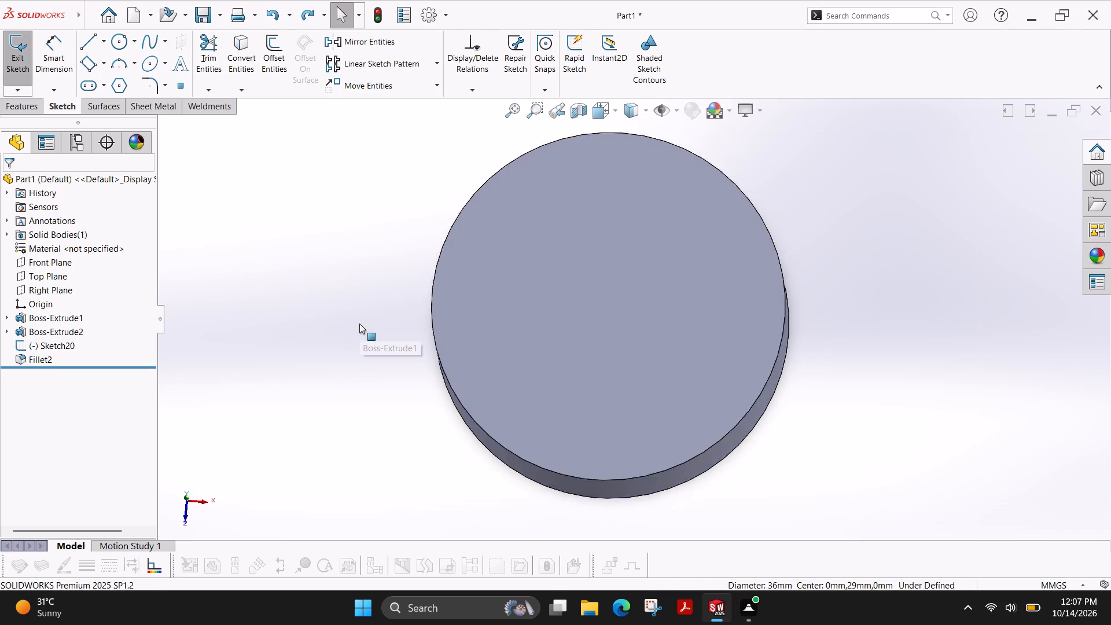
Redo the undone edits through the disc and boss extrusions, up to the body without the 9 mm base fillet and swept cut.
{"action": "key", "text": "ctrl+y"}
{"action": "key", "text": "ctrl+y"}
{"action": "key", "text": "ctrl+y"}
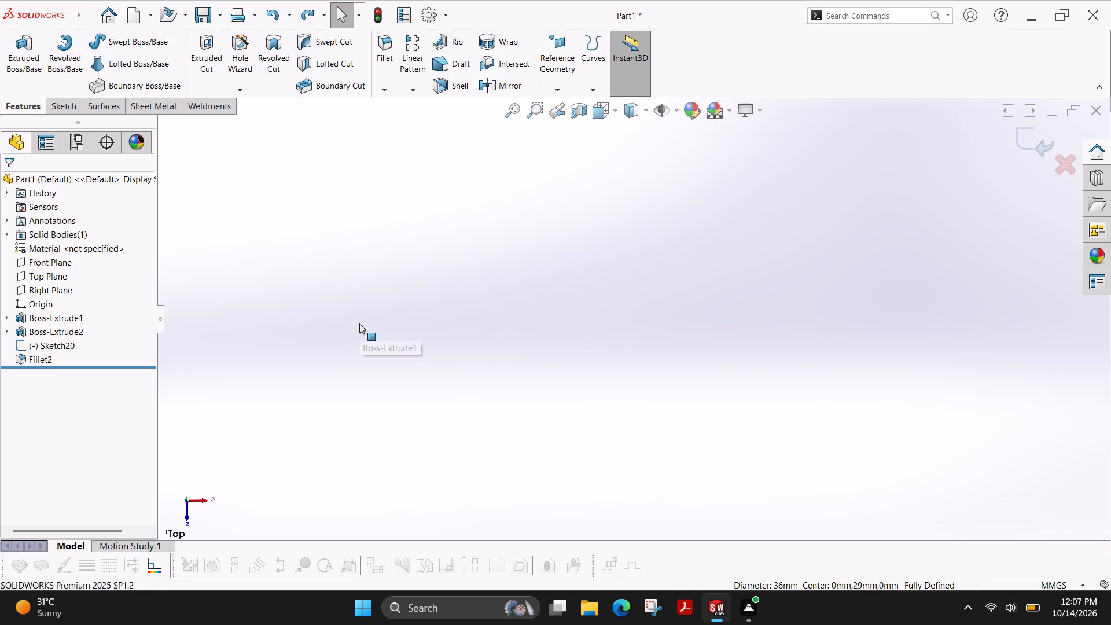
{"action": "key", "text": "ctrl+y"}
{"action": "key", "text": "ctrl+y"}
{"action": "key", "text": "ctrl+y"}
{"action": "key", "text": "ctrl+y"}
{"action": "key", "text": "ctrl+y"}
{"action": "key", "text": "ctrl+y"}
{"action": "key", "text": "ctrl+y"}
{"action": "key", "text": "ctrl+y"}
{"action": "key", "text": "ctrl+y"}
{"action": "key", "text": "ctrl+y"}
{"action": "key", "text": "ctrl+y"}
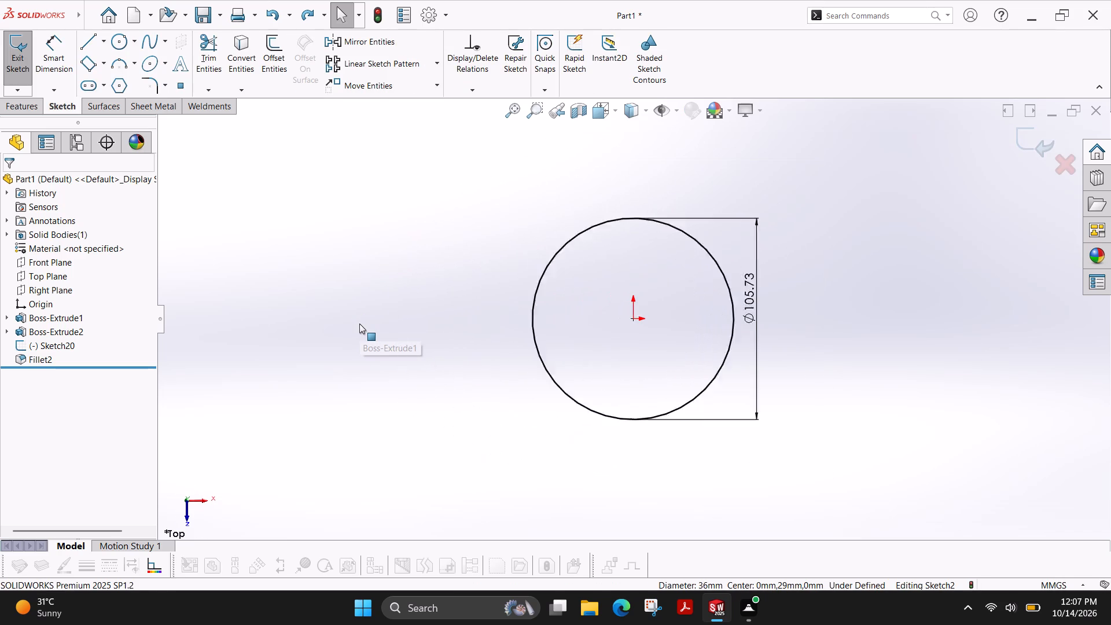
{"action": "key", "text": "ctrl+y"}
{"action": "key", "text": "ctrl+y"}
{"action": "key", "text": "ctrl+y"}
{"action": "key", "text": "ctrl+y"}
{"action": "key", "text": "ctrl+y"}
{"action": "key", "text": "ctrl+y"}
{"action": "key", "text": "ctrl+y"}
{"action": "key", "text": "ctrl+y"}
{"action": "key", "text": "ctrl+y"}
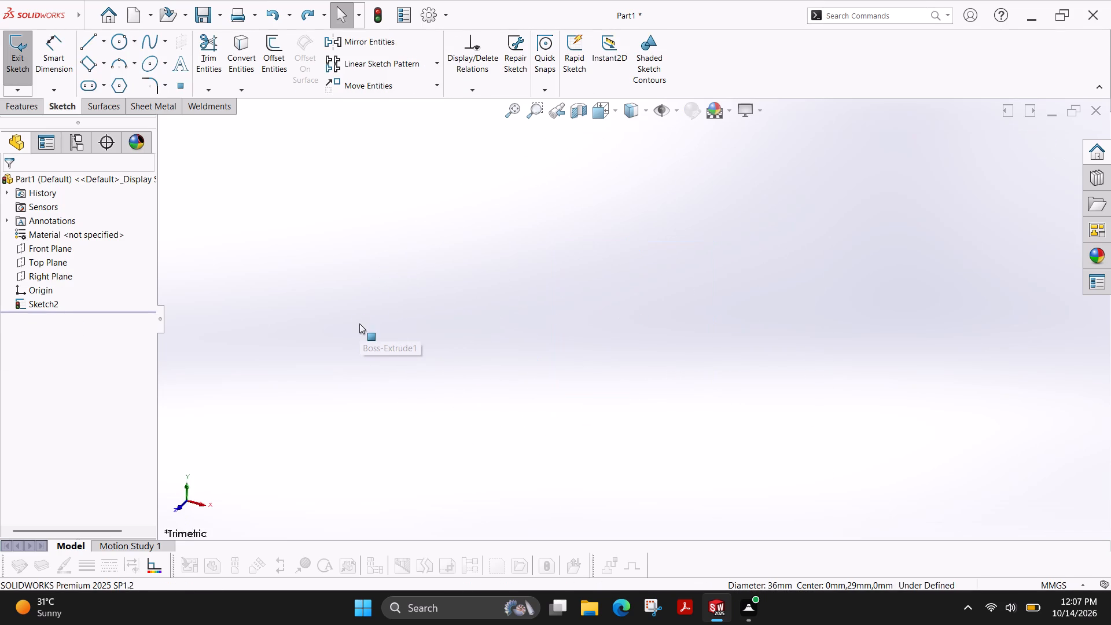
{"action": "key", "text": "ctrl+y"}
{"action": "key", "text": "ctrl+y"}
{"action": "key", "text": "ctrl+y"}
{"action": "key", "text": "ctrl+y"}
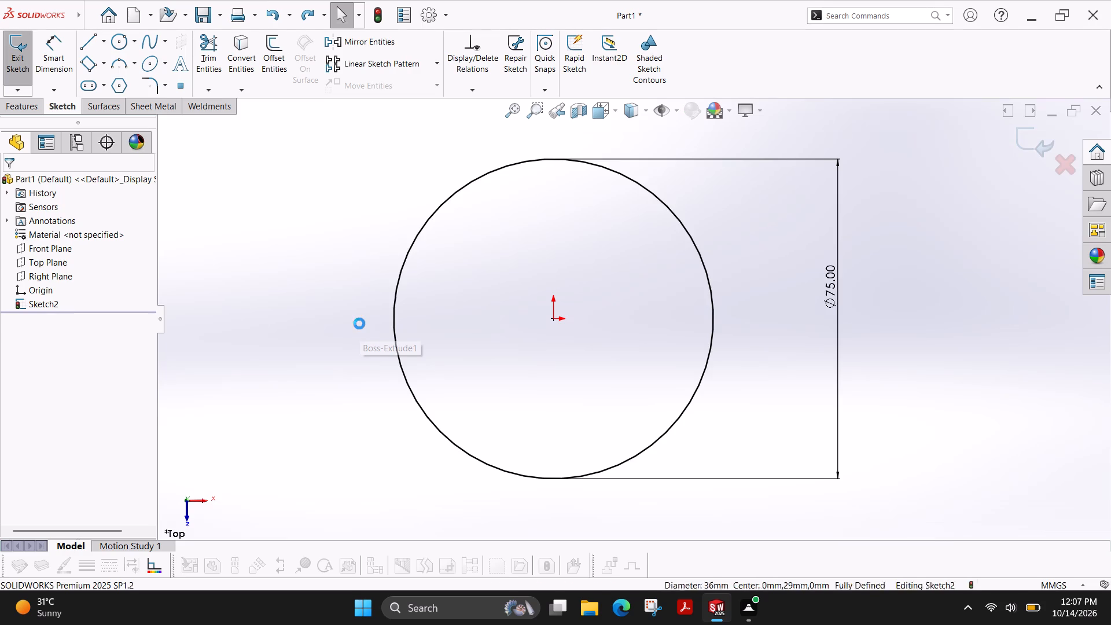
{"action": "key", "text": "ctrl+y"}
{"action": "key", "text": "ctrl+y"}
{"action": "key", "text": "ctrl+y"}
{"action": "key", "text": "ctrl+y"}
{"action": "key", "text": "ctrl+y"}
{"action": "key", "text": "ctrl+y"}
{"action": "key", "text": "ctrl+y"}
{"action": "key", "text": "ctrl+y"}
{"action": "key", "text": "ctrl+y"}
{"action": "key", "text": "ctrl+y"}
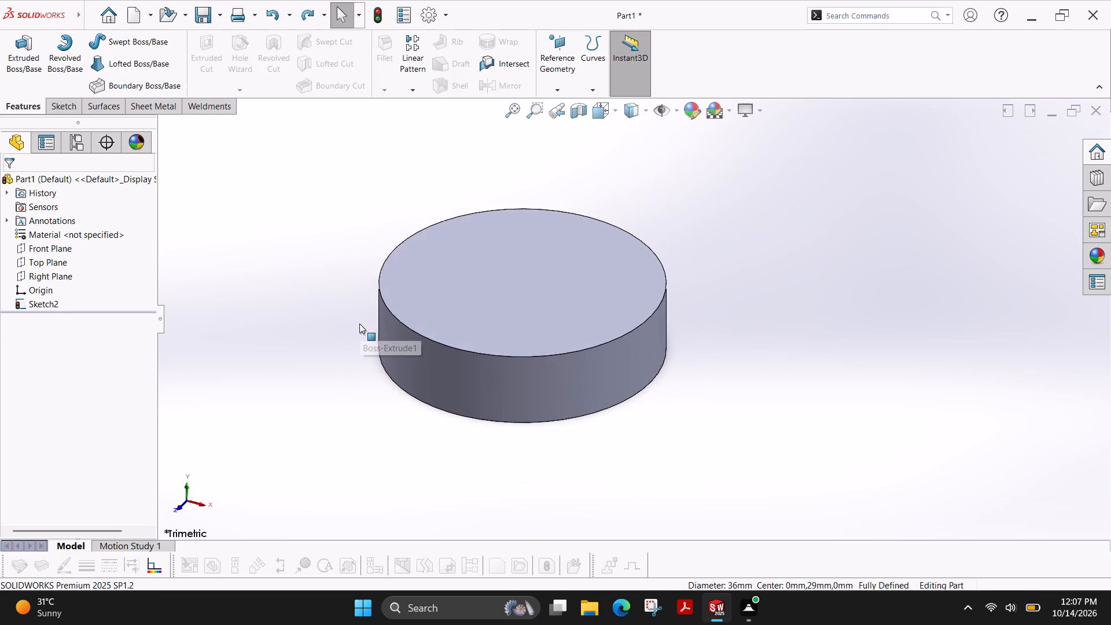
{"action": "key", "text": "ctrl+y"}
{"action": "key", "text": "ctrl+y"}
{"action": "key", "text": "ctrl+y"}
{"action": "key", "text": "ctrl+y"}
{"action": "key", "text": "ctrl+y"}
{"action": "key", "text": "ctrl+y"}
{"action": "key", "text": "ctrl+y"}
{"action": "key", "text": "ctrl+y"}
{"action": "key", "text": "ctrl+y"}
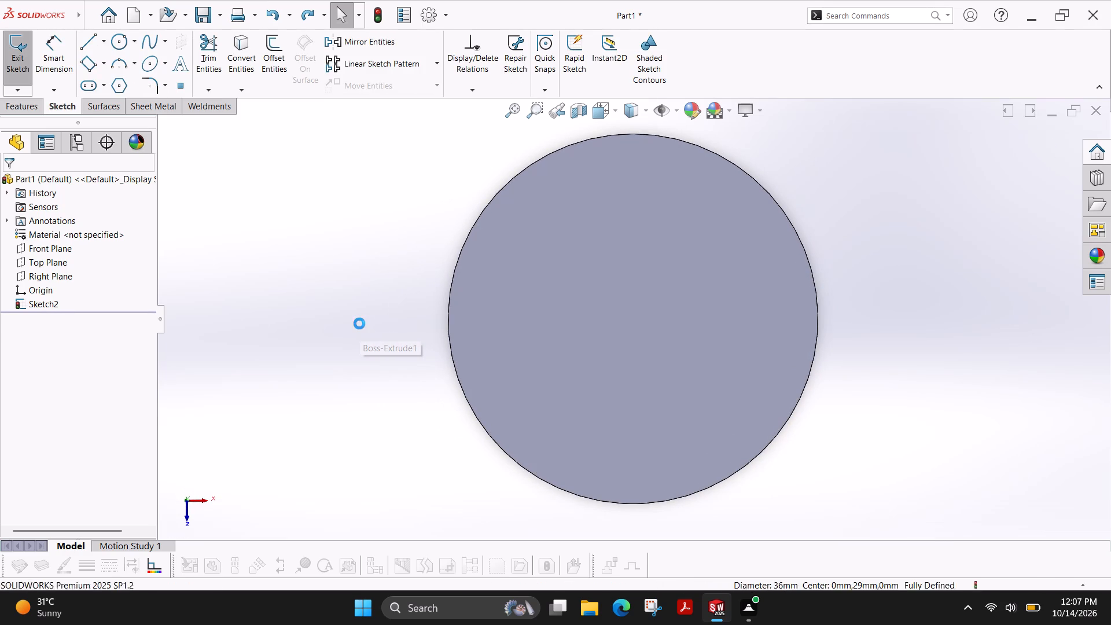
{"action": "key", "text": "ctrl+y"}
{"action": "key", "text": "ctrl+y"}
{"action": "key", "text": "ctrl+y"}
{"action": "key", "text": "ctrl+y"}
{"action": "key", "text": "ctrl+y"}
{"action": "key", "text": "ctrl+y"}
{"action": "key", "text": "ctrl+y"}
{"action": "key", "text": "ctrl+y"}
{"action": "key", "text": "ctrl+y"}
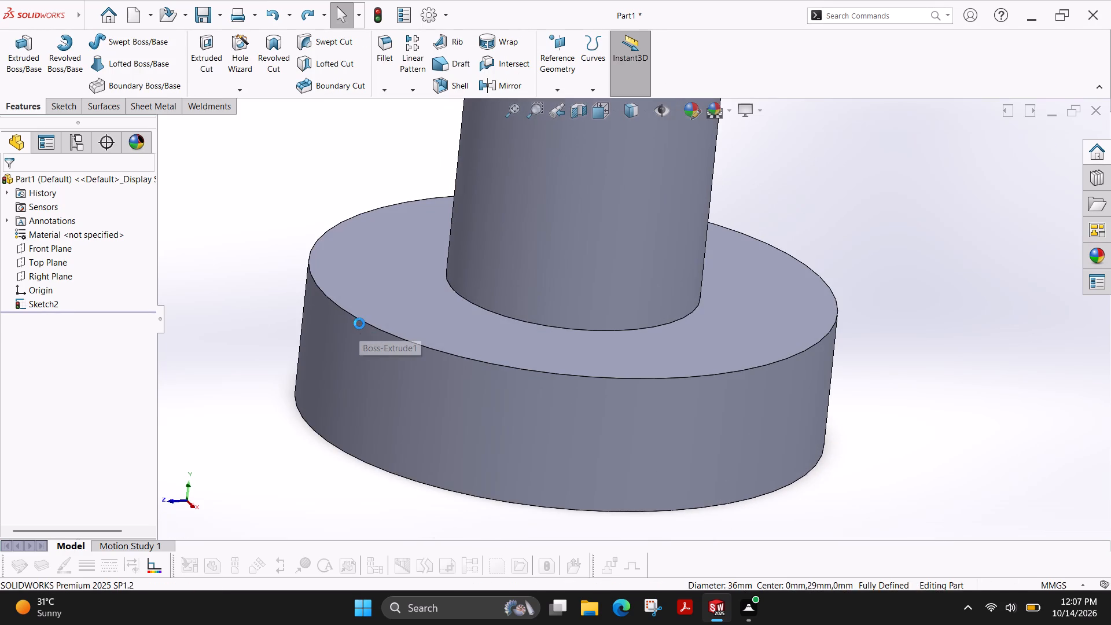
{"action": "key", "text": "ctrl+y"}
{"action": "key", "text": "ctrl+y"}
{"action": "key", "text": "ctrl+y"}
{"action": "key", "text": "ctrl+y"}
{"action": "key", "text": "ctrl+y"}
{"action": "key", "text": "ctrl+y"}
{"action": "key", "text": "ctrl+y"}
{"action": "key", "text": "ctrl+y"}
{"action": "key", "text": "ctrl+y"}
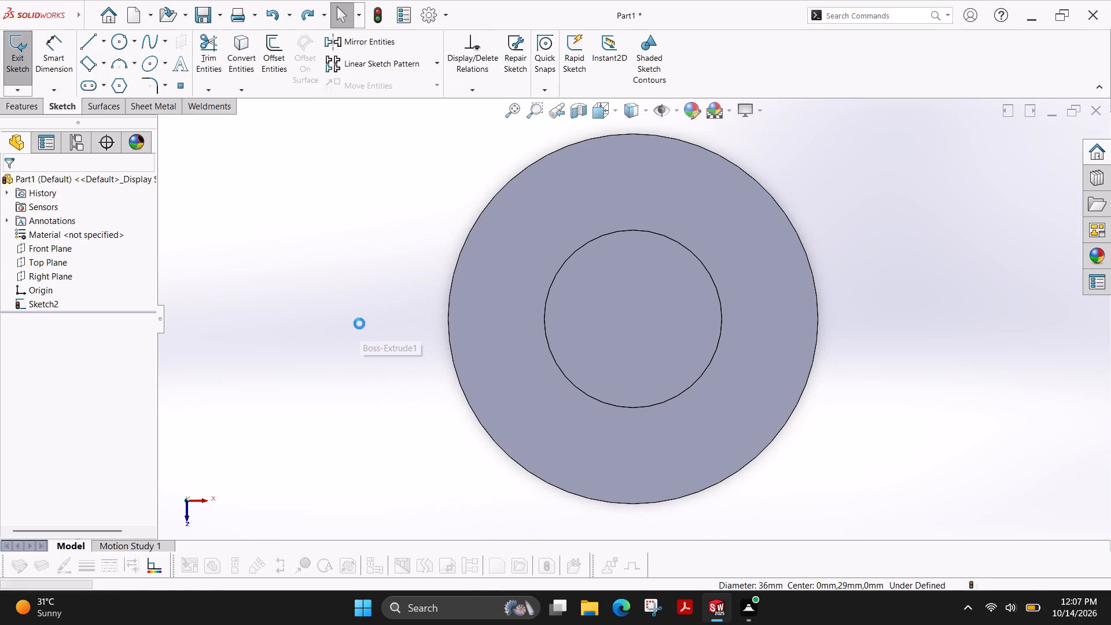
{"action": "key", "text": "ctrl+y"}
{"action": "key", "text": "ctrl+y"}
{"action": "key", "text": "ctrl+y"}
{"action": "key", "text": "ctrl+y"}
{"action": "key", "text": "ctrl+y"}
{"action": "key", "text": "ctrl+y"}
{"action": "key", "text": "ctrl+y"}
{"action": "key", "text": "ctrl+y"}
{"action": "key", "text": "ctrl+y"}
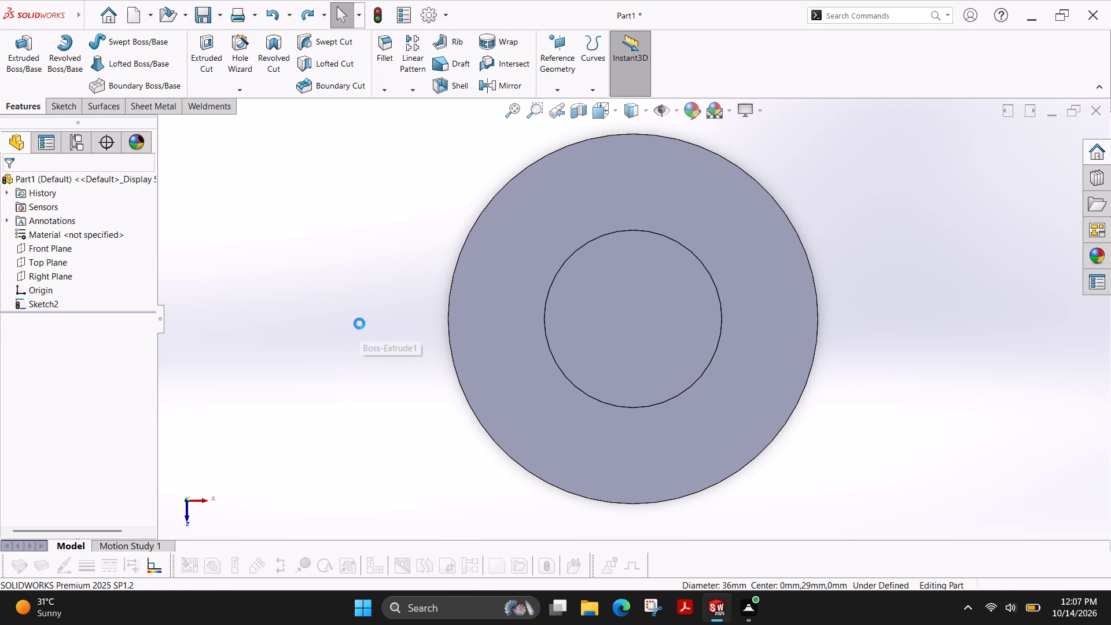
{"action": "key", "text": "ctrl+y"}
{"action": "key", "text": "ctrl+y"}
{"action": "key", "text": "ctrl+y"}
{"action": "key", "text": "ctrl+y"}
{"action": "key", "text": "ctrl+y"}
{"action": "key", "text": "ctrl+y"}
{"action": "key", "text": "ctrl+y"}
{"action": "key", "text": "ctrl+y"}
{"action": "key", "text": "ctrl+y"}
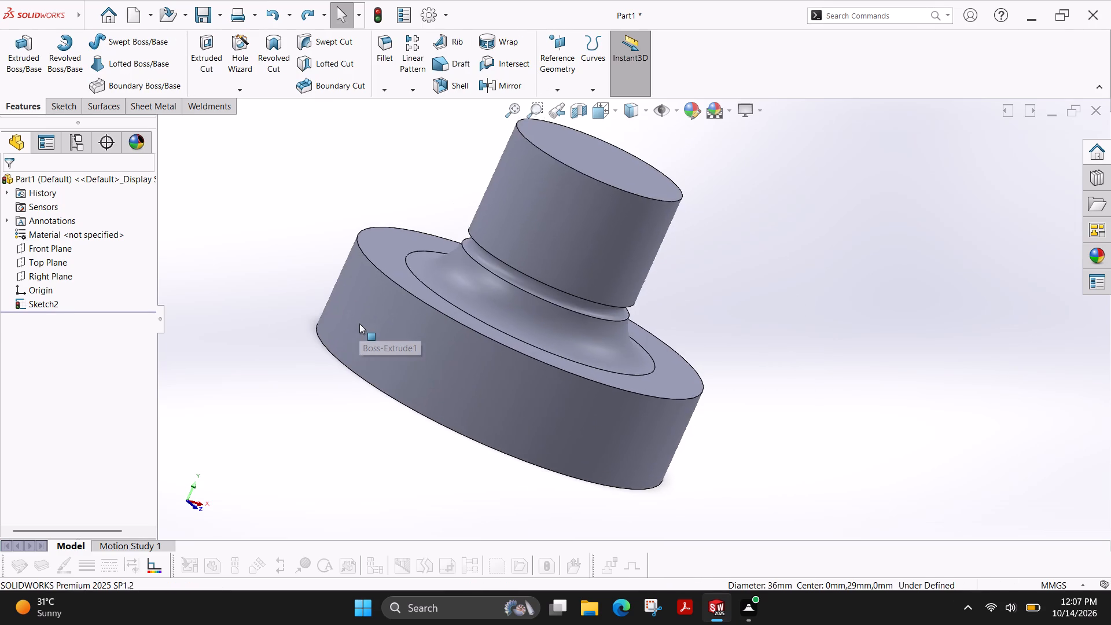
{"action": "key", "text": "ctrl+y"}
{"action": "key", "text": "ctrl+y"}
{"action": "key", "text": "ctrl+y"}
{"action": "key", "text": "ctrl+y"}
{"action": "key", "text": "ctrl+y"}
{"action": "key", "text": "ctrl+y"}
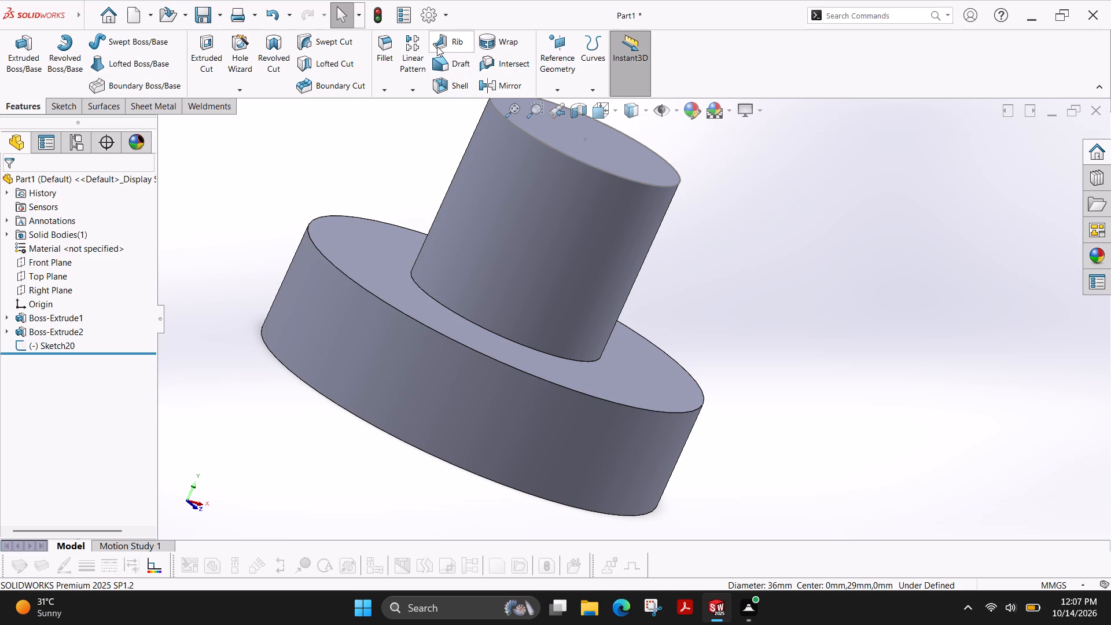
Fillet the edge where the boss meets the disc's top face with a 5 mm symmetric radius.
{"action": "left_click", "coordinate": [392, 45]}
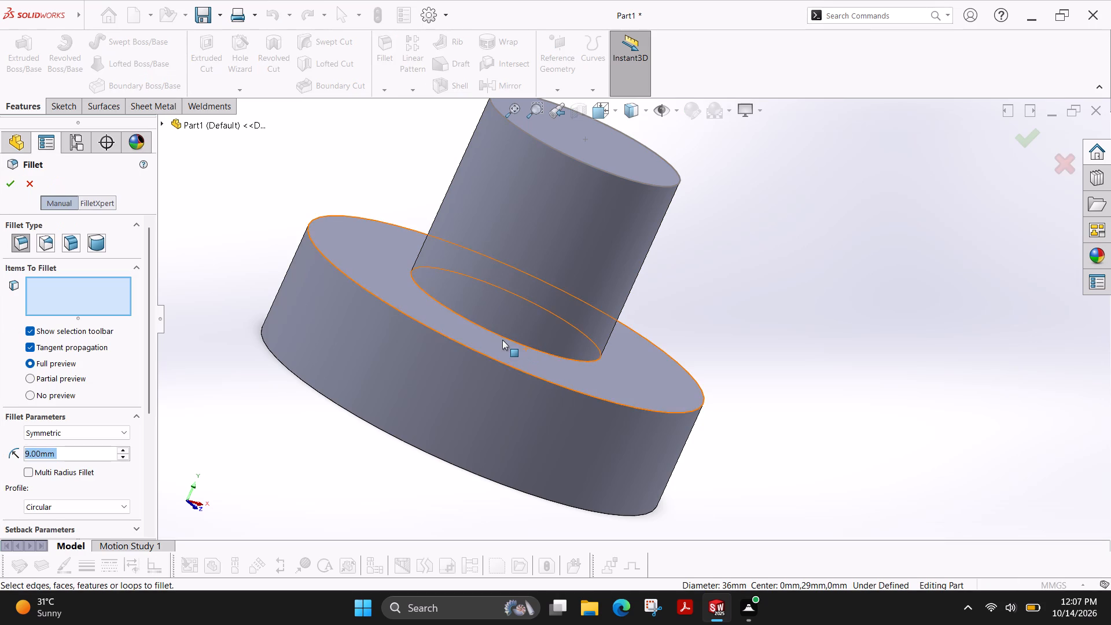
{"action": "left_click", "coordinate": [504, 337]}
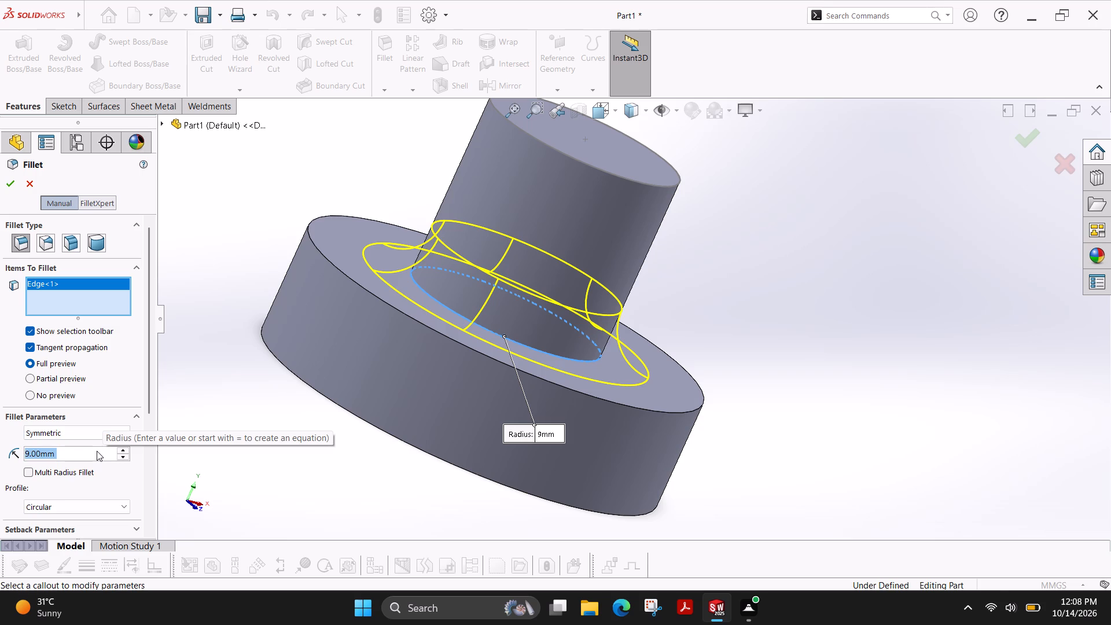
{"action": "key", "text": "5"}
{"action": "key", "text": "Return"}
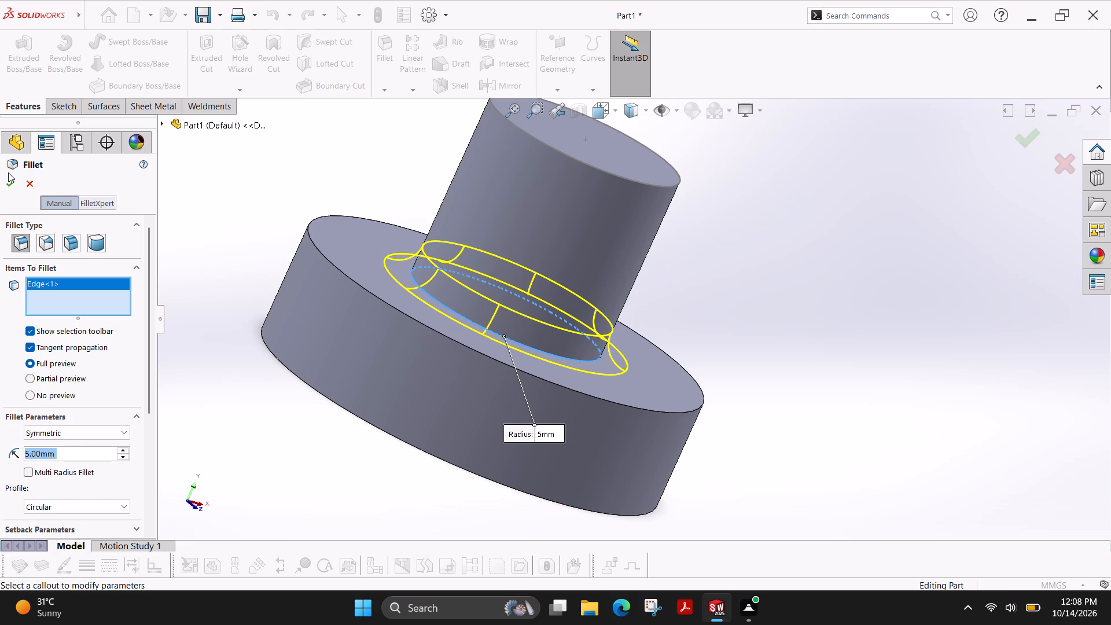
{"action": "left_click", "coordinate": [10, 188]}
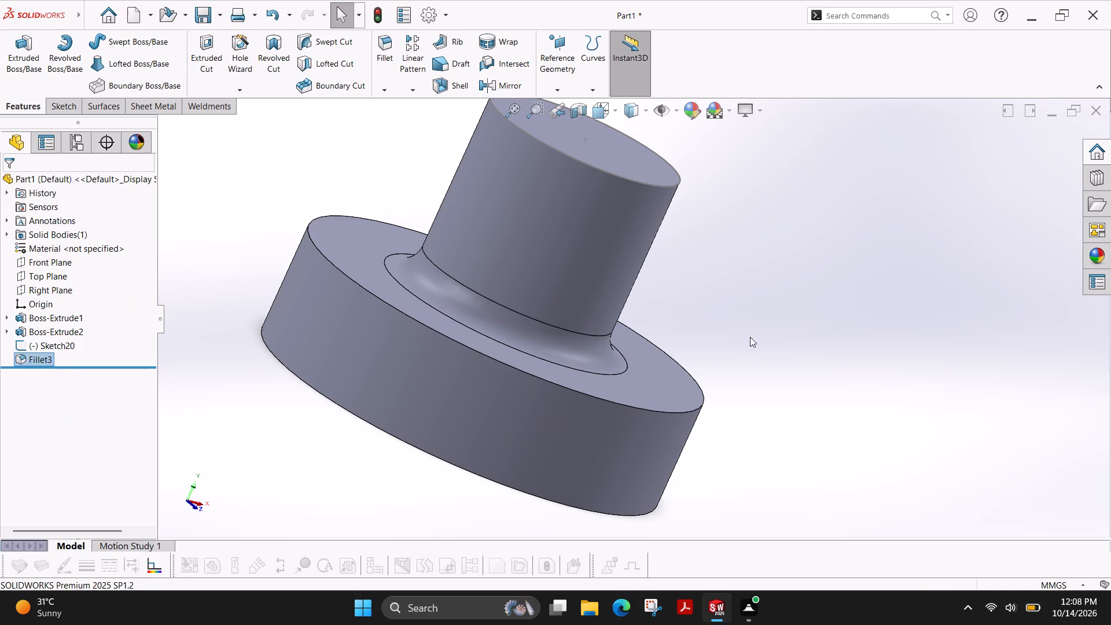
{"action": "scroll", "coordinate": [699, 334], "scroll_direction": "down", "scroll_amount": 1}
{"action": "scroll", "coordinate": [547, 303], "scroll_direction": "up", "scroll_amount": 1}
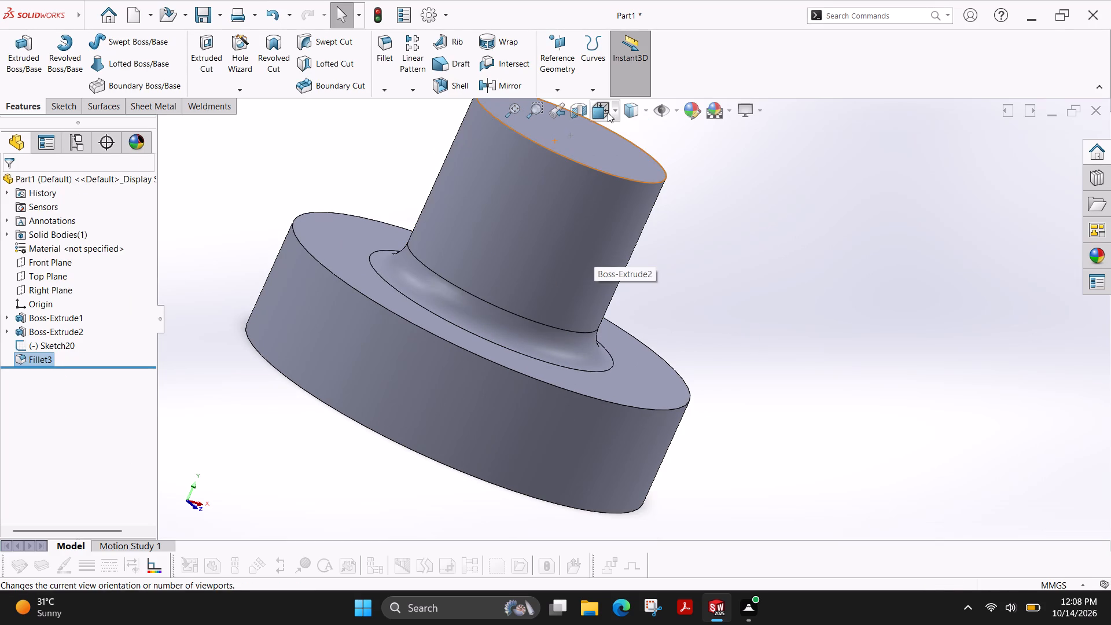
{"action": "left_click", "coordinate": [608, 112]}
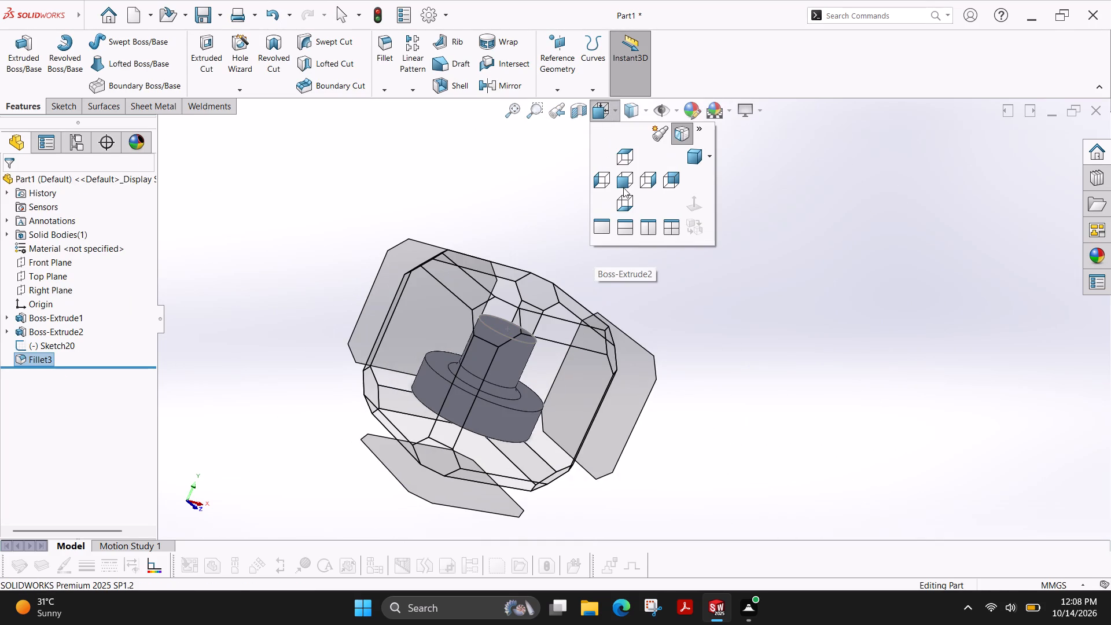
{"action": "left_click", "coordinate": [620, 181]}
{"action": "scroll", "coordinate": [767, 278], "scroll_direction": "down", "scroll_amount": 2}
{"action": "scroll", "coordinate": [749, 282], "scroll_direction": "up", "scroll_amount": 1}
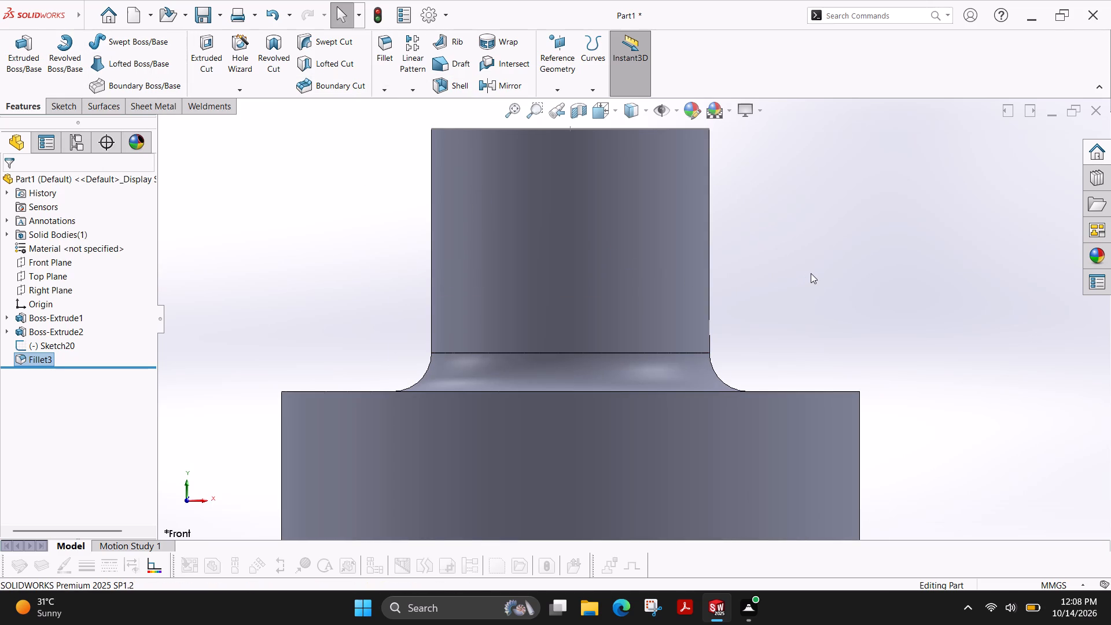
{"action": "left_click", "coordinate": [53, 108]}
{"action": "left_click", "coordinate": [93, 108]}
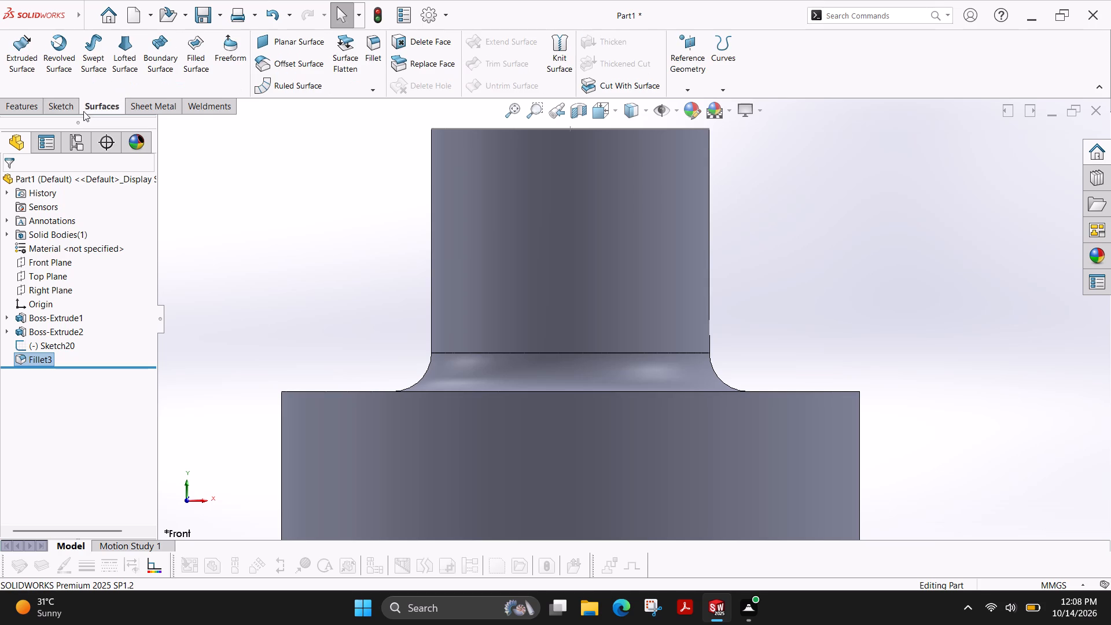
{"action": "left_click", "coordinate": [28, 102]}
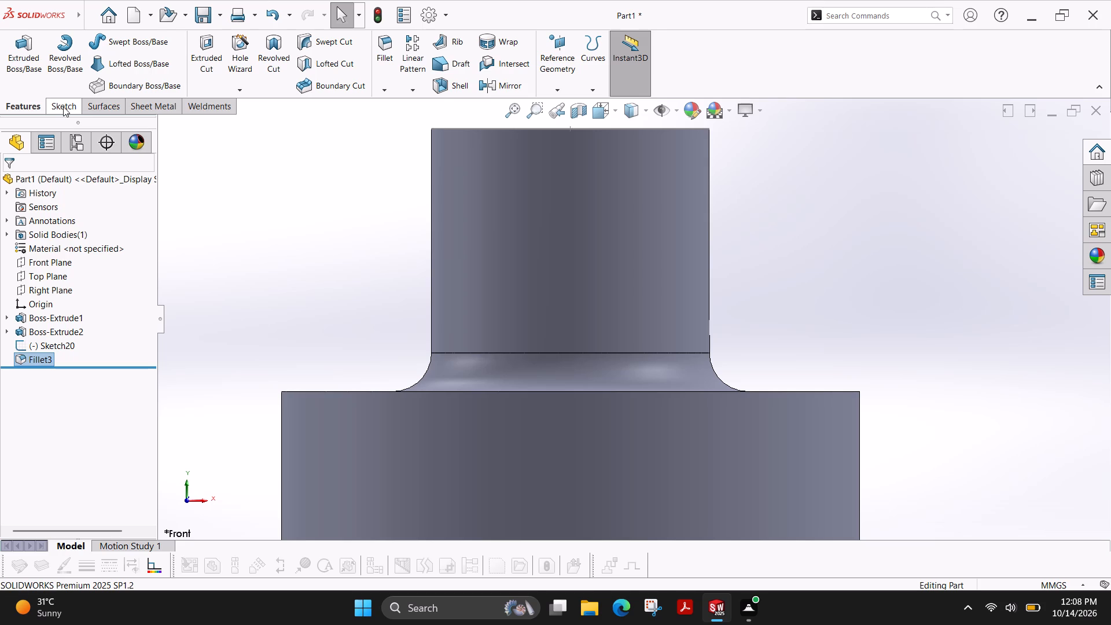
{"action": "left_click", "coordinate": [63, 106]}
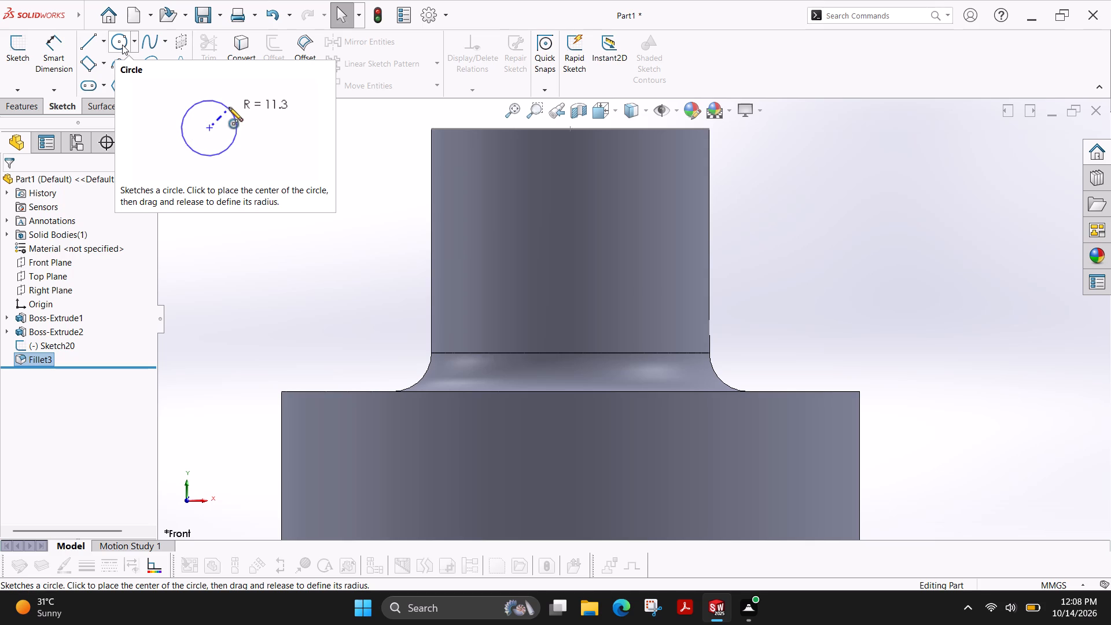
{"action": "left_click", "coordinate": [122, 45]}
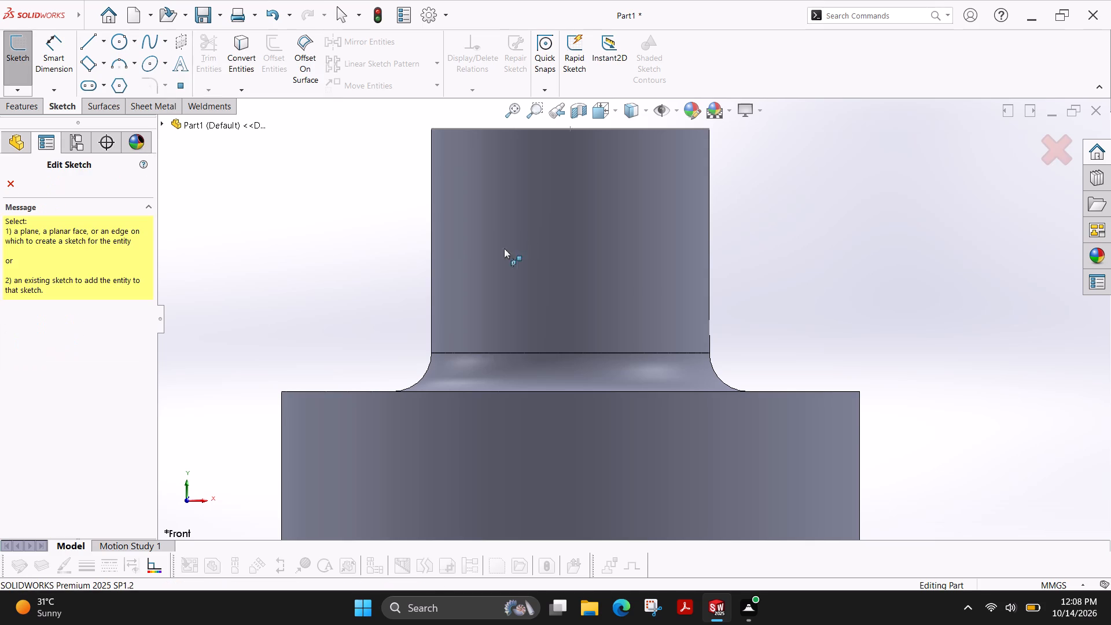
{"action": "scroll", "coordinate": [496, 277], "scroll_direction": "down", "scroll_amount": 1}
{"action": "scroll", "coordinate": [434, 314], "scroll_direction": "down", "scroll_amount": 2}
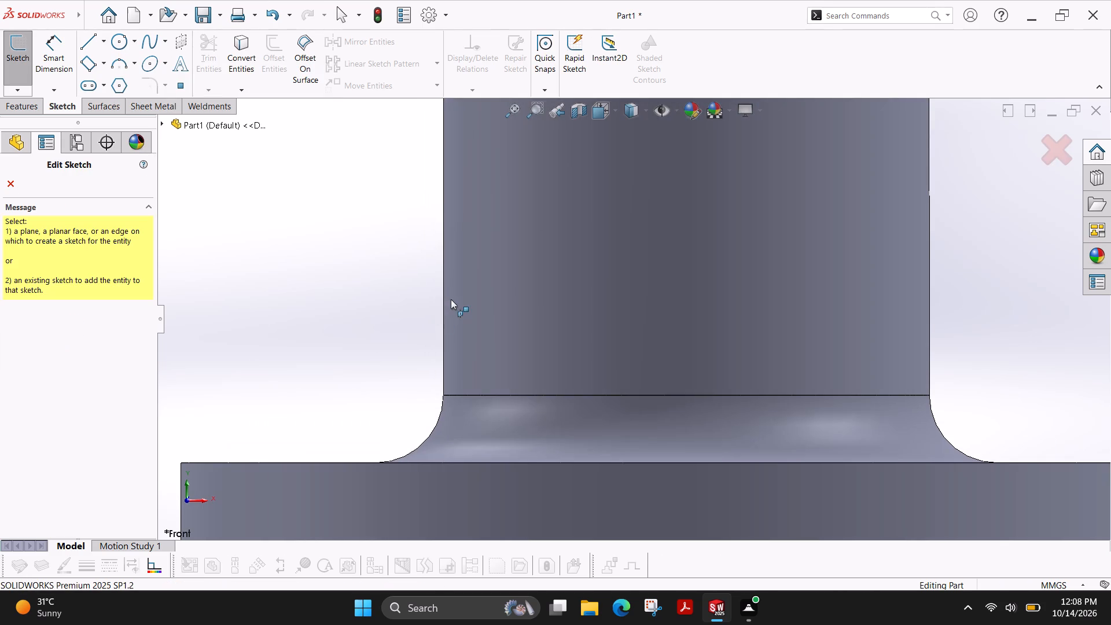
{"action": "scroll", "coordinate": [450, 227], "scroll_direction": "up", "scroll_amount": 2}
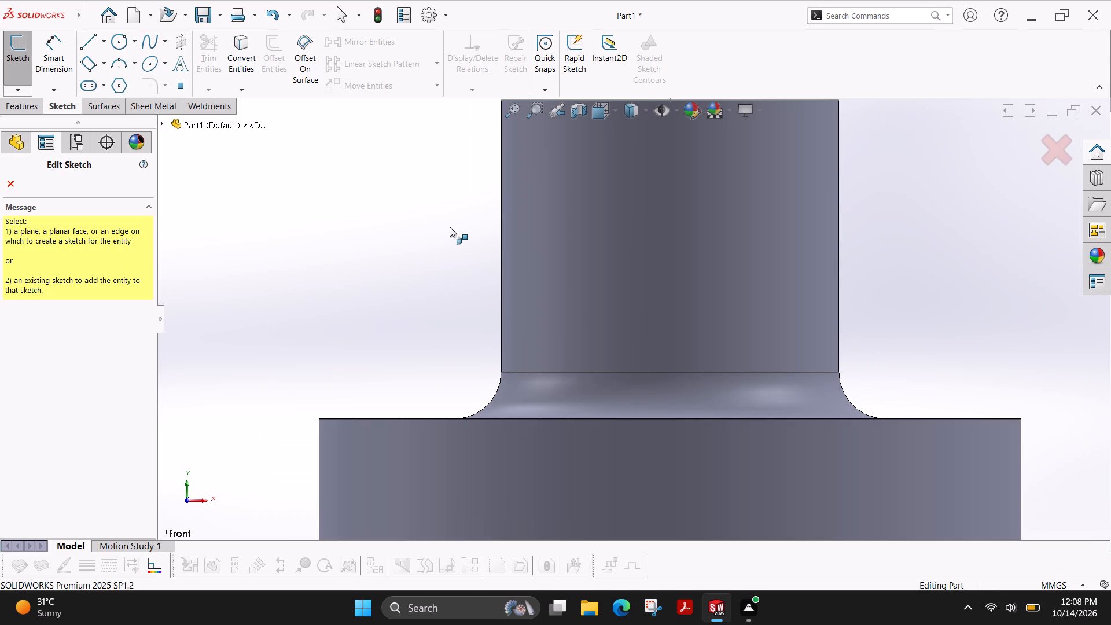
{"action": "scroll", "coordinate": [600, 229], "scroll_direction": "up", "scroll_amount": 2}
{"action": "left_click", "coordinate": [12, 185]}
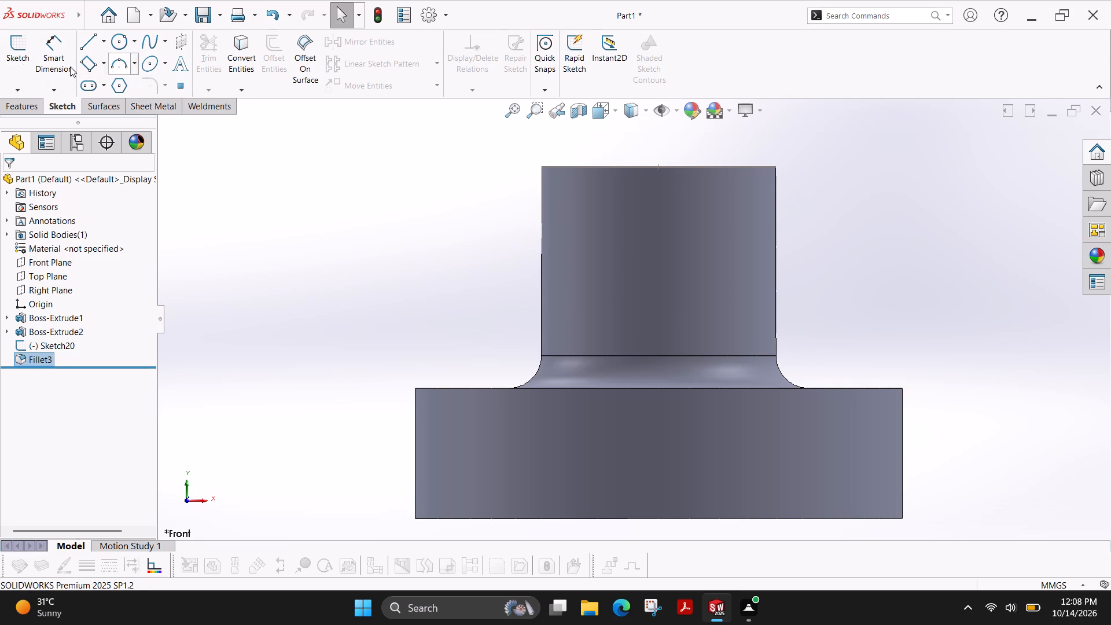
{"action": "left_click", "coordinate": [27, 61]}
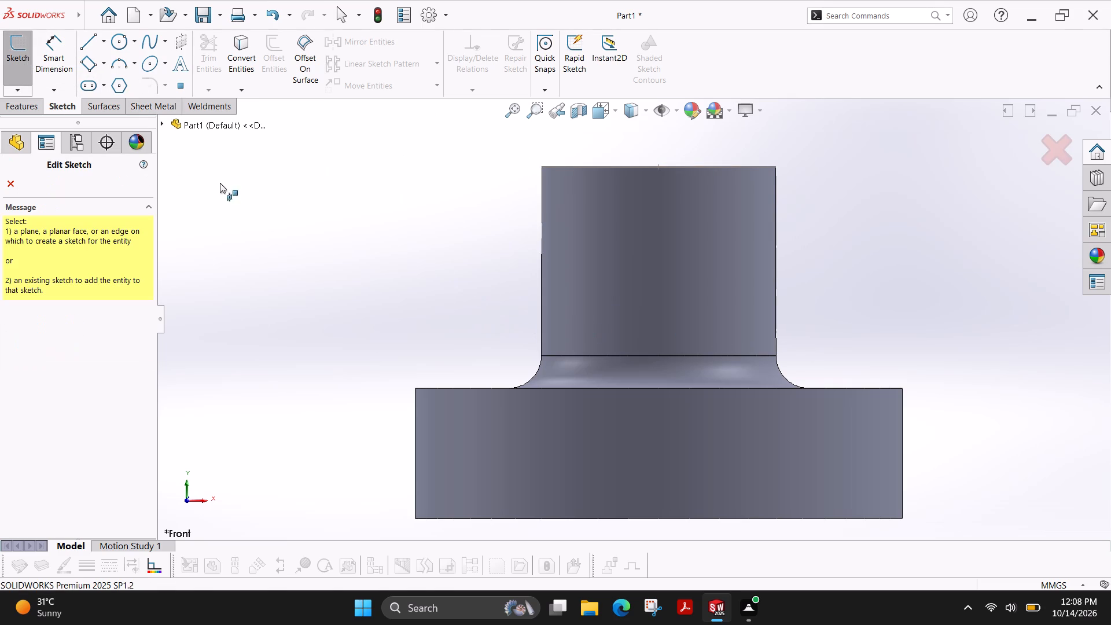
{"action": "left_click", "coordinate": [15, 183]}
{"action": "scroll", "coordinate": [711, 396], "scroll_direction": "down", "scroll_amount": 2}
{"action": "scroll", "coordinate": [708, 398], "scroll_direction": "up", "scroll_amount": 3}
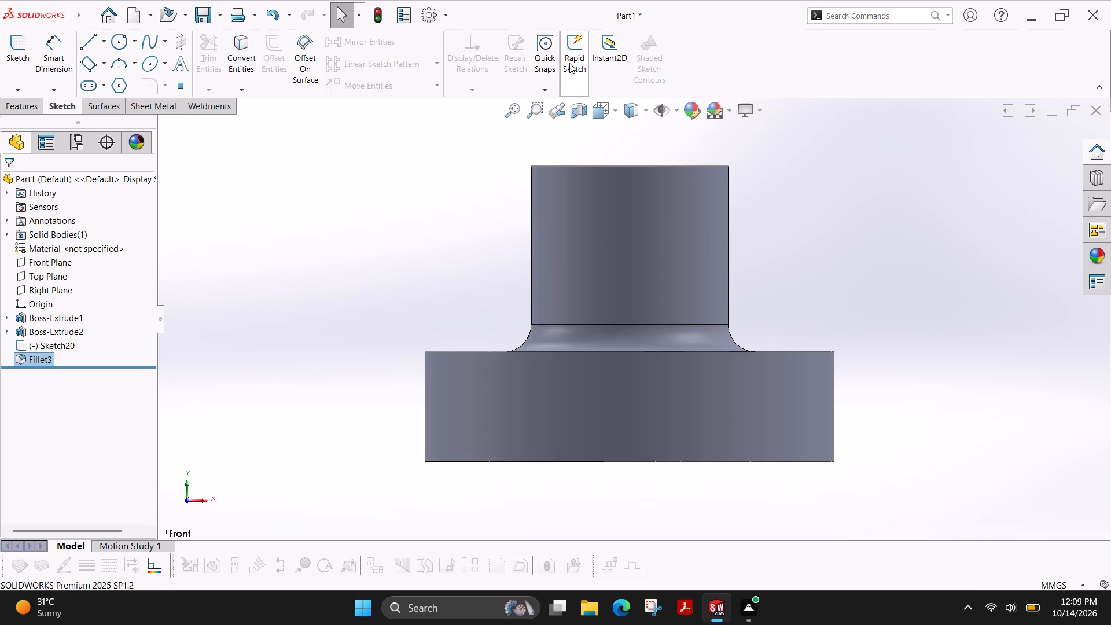
Create a reference plane parallel to the Front Plane with a 0 mm offset.
{"action": "left_click", "coordinate": [16, 101]}
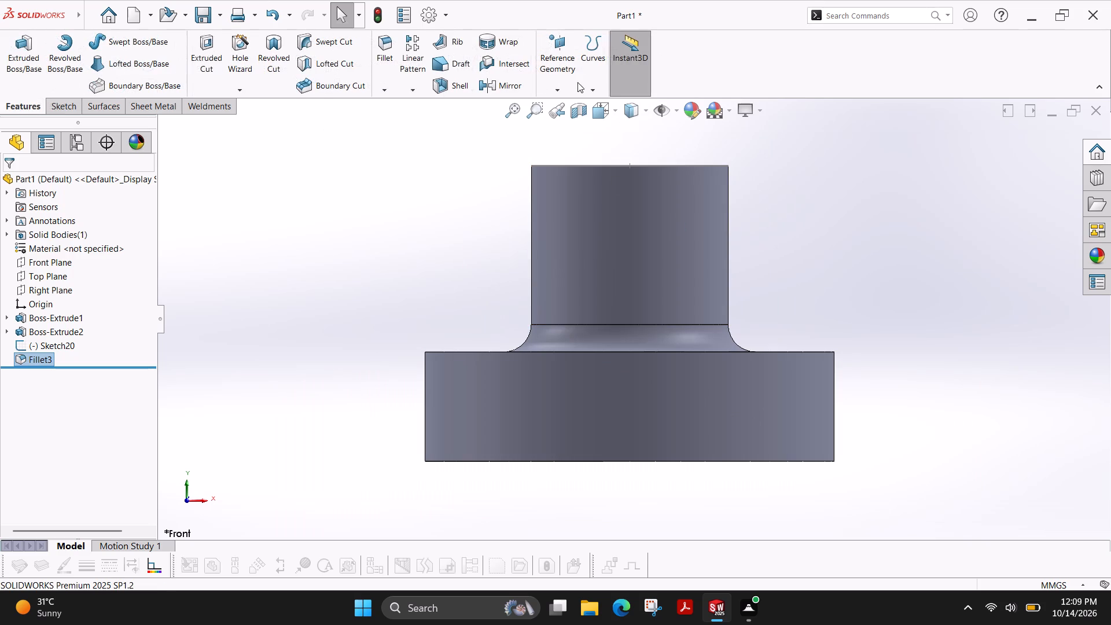
{"action": "left_click", "coordinate": [553, 84]}
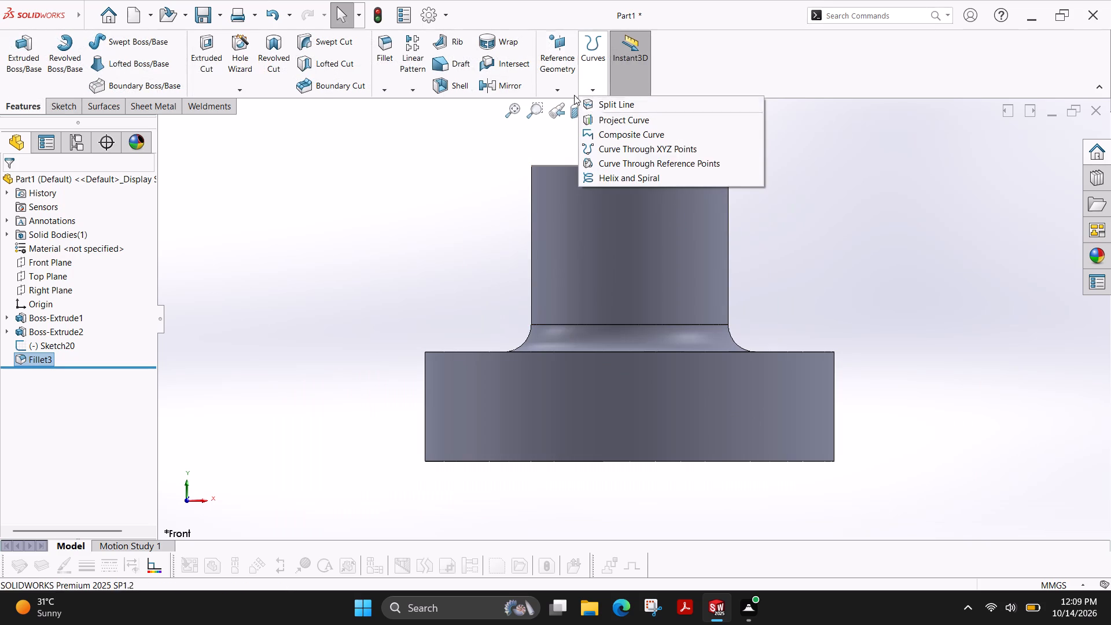
{"action": "left_click", "coordinate": [562, 101]}
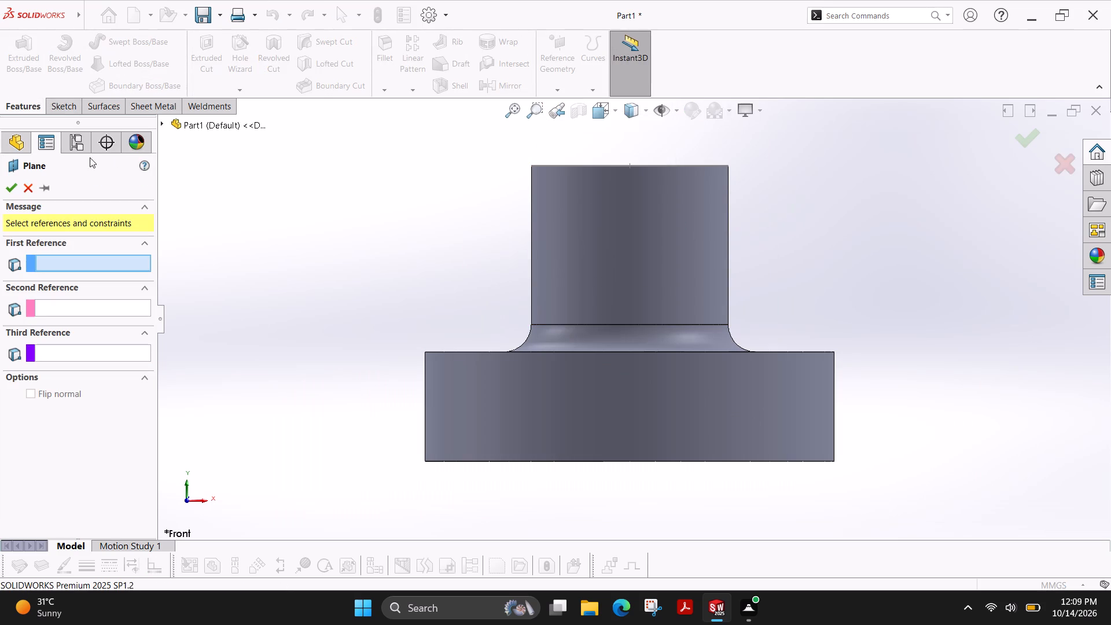
{"action": "left_click", "coordinate": [162, 123]}
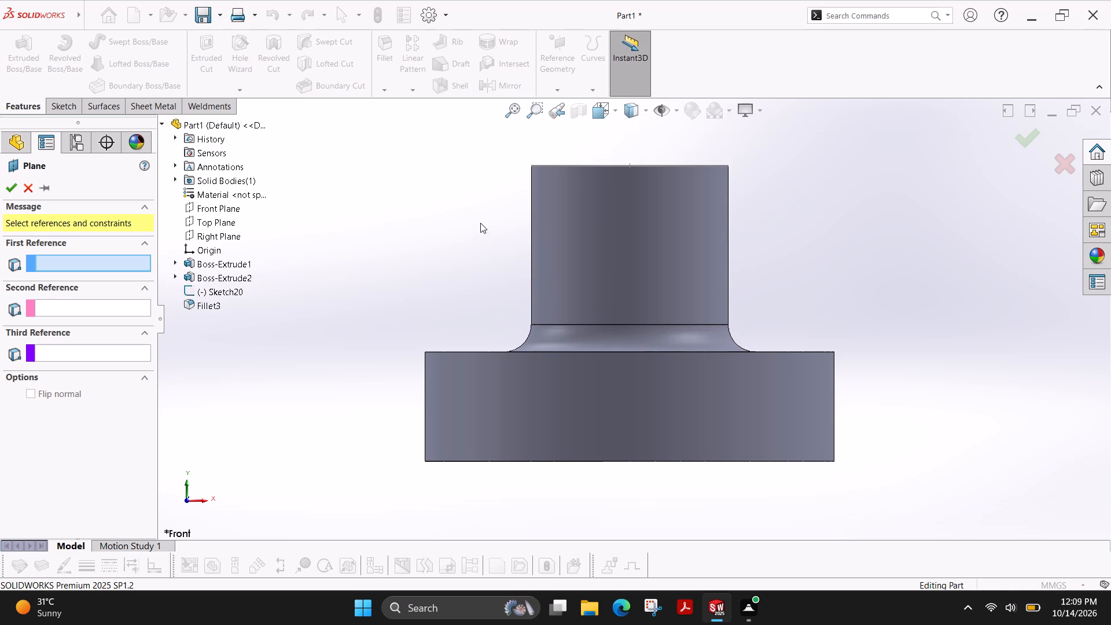
{"action": "middle_click_drag", "start_coordinate": [480, 223], "coordinate": [470, 275], "text": "ctrl+shift"}
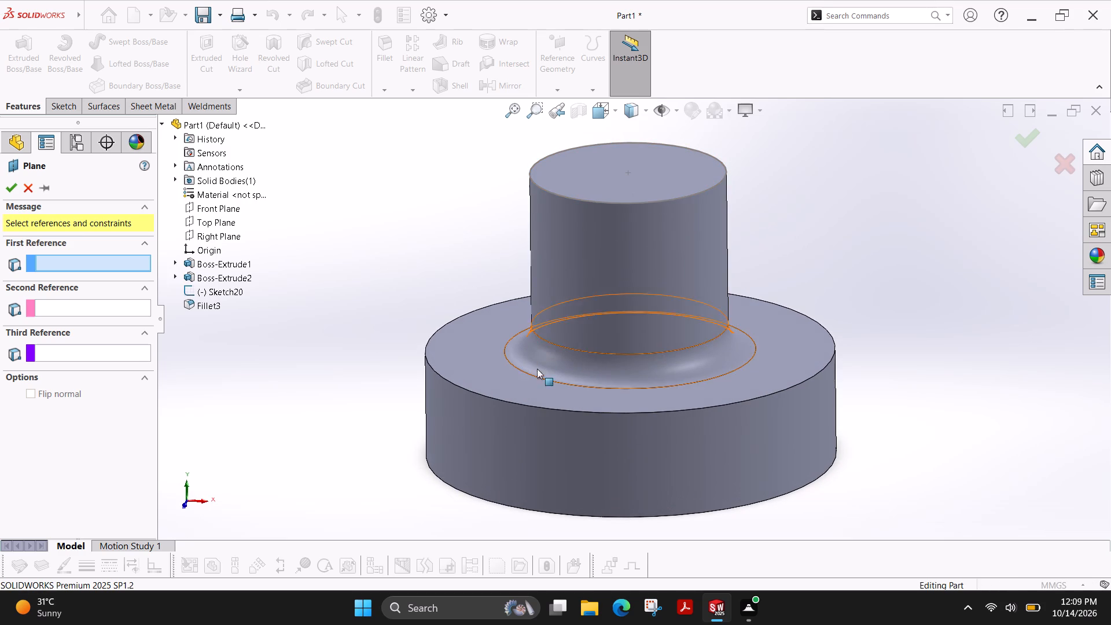
{"action": "left_click", "coordinate": [211, 208]}
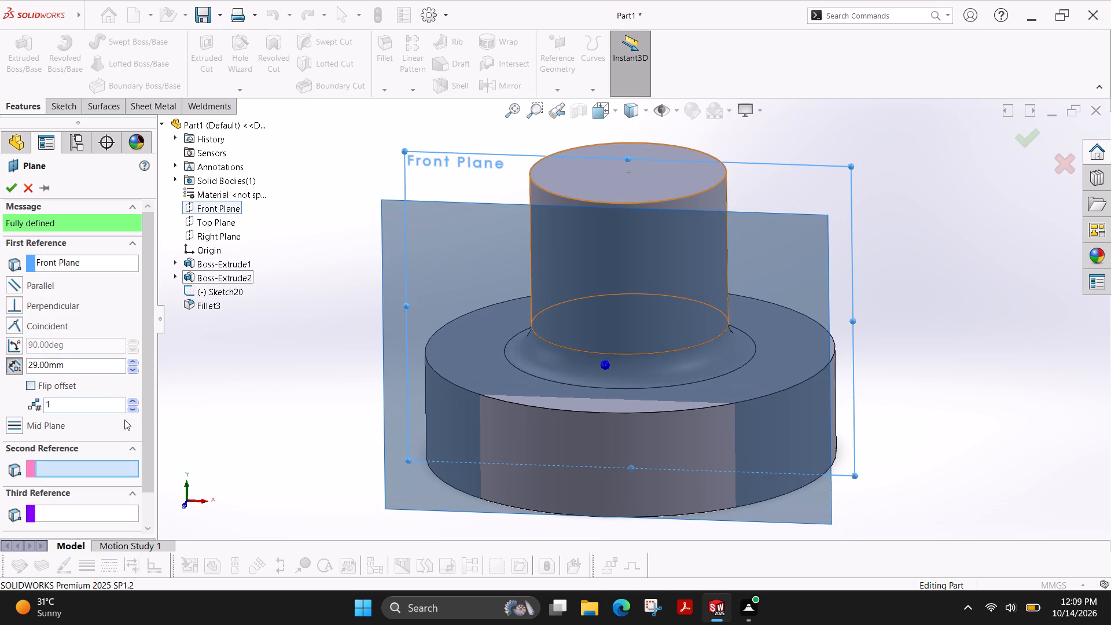
{"action": "double_click", "coordinate": [120, 366]}
{"action": "key", "text": "0"}
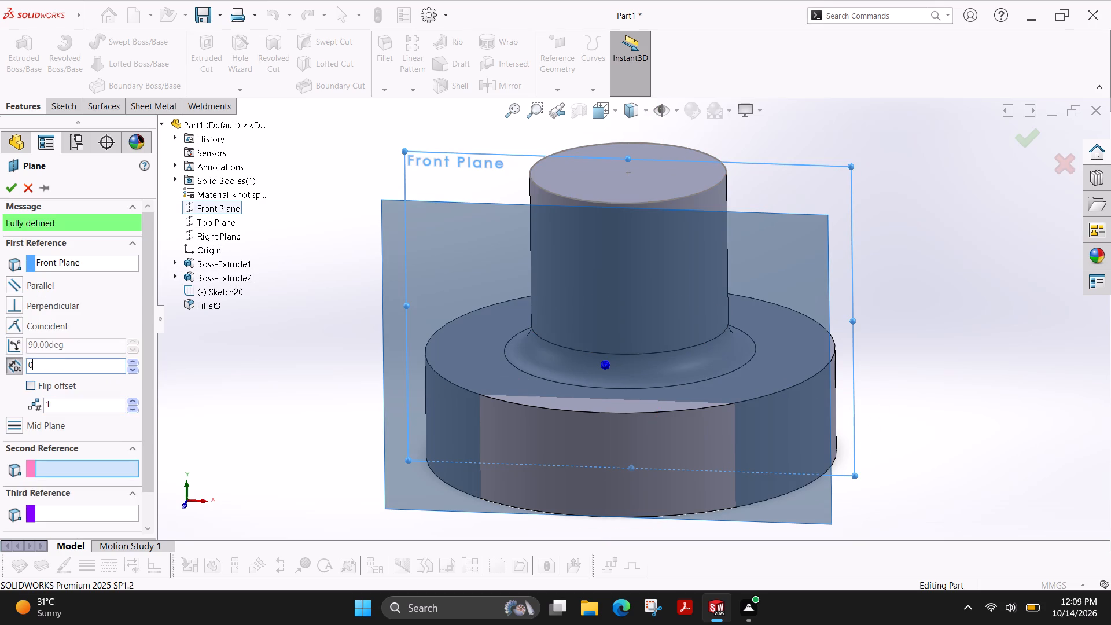
{"action": "key", "text": "Return"}
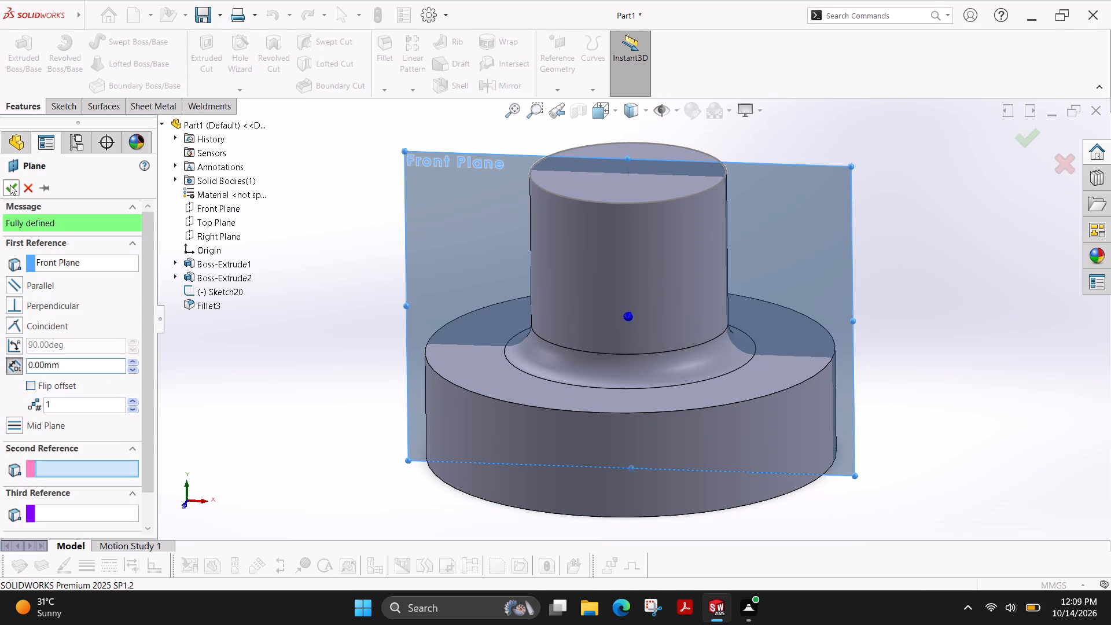
{"action": "left_click", "coordinate": [10, 185]}
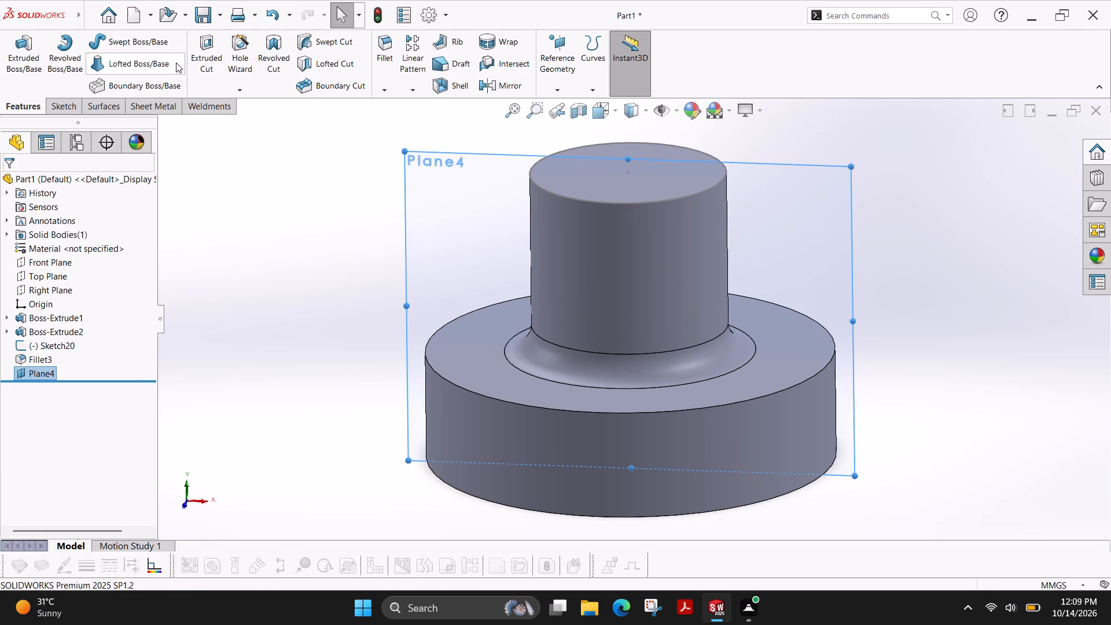
Start a sketch on the new plane and draw a circle of about 1.6 mm radius centred on the boss's side edge.
{"action": "left_click", "coordinate": [62, 100]}
{"action": "left_click", "coordinate": [19, 57]}
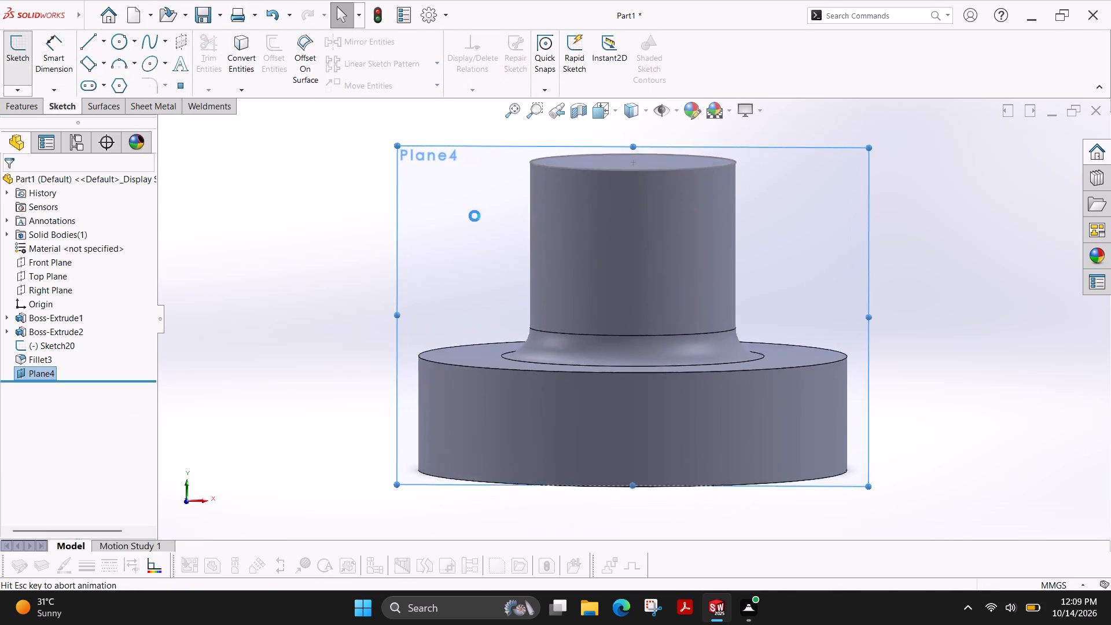
{"action": "scroll", "coordinate": [569, 317], "scroll_direction": "down", "scroll_amount": 2}
{"action": "scroll", "coordinate": [482, 279], "scroll_direction": "up", "scroll_amount": 1}
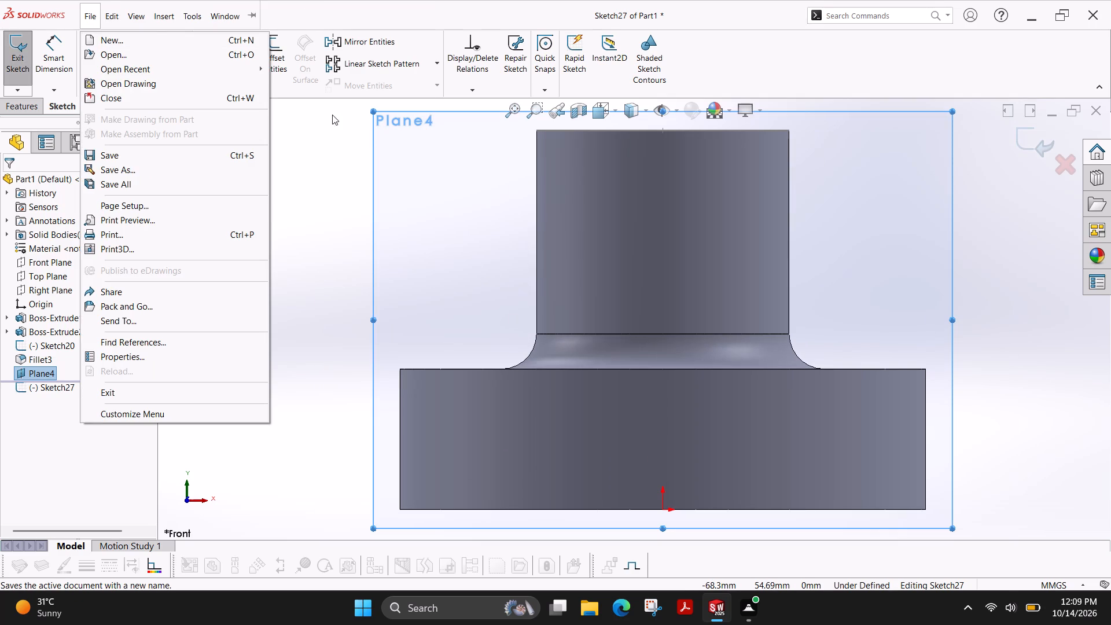
{"action": "left_click", "coordinate": [310, 142]}
{"action": "left_click", "coordinate": [119, 35]}
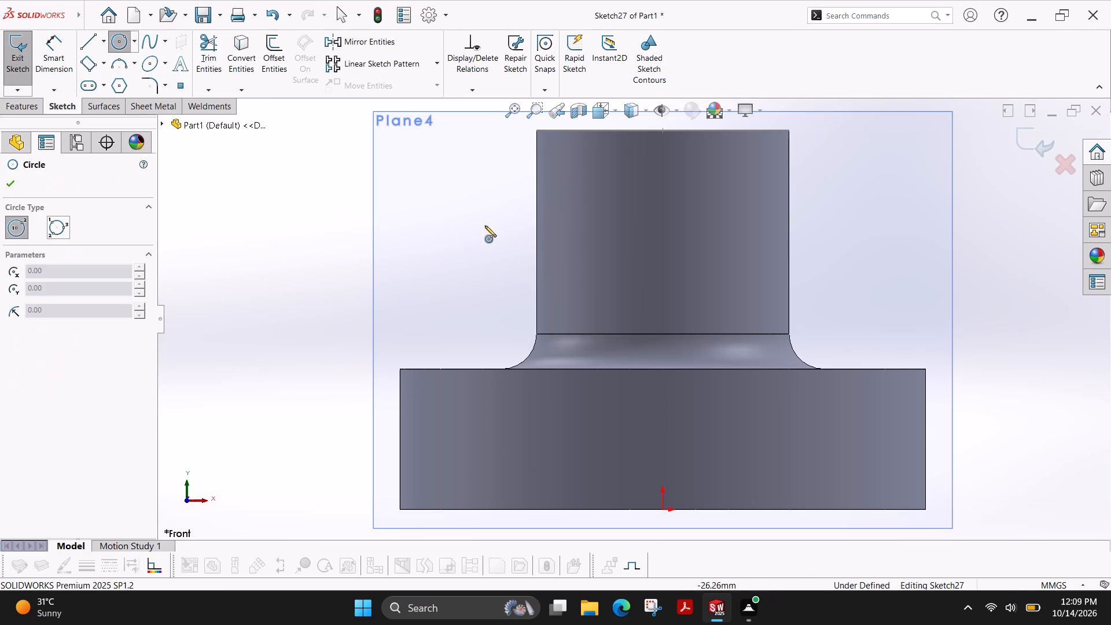
{"action": "scroll", "coordinate": [547, 281], "scroll_direction": "down", "scroll_amount": 1}
{"action": "scroll", "coordinate": [550, 361], "scroll_direction": "down", "scroll_amount": 1}
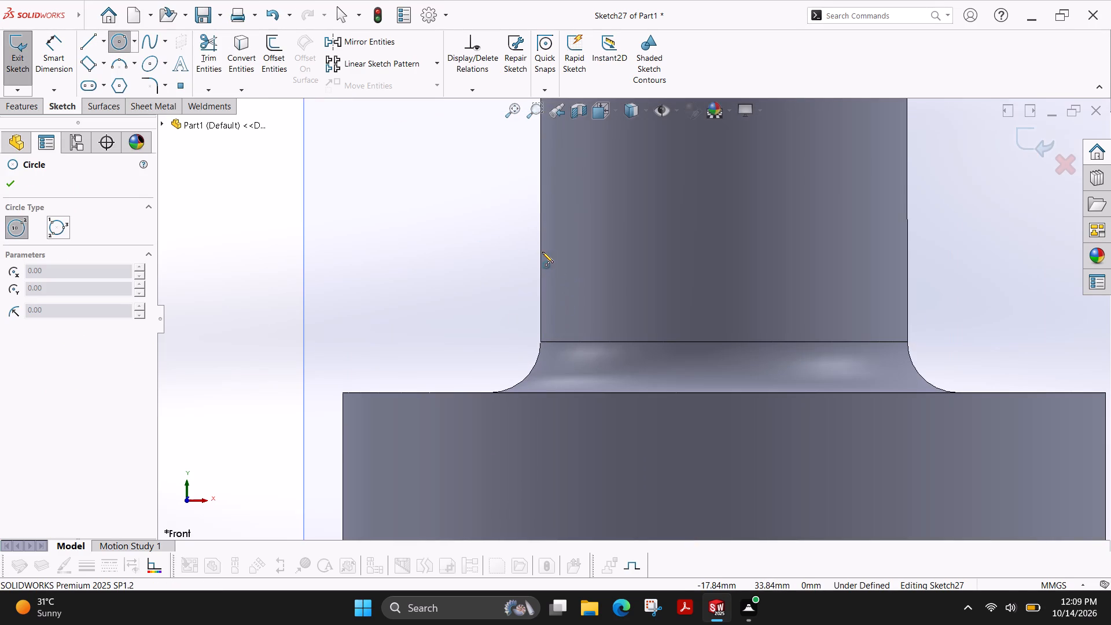
{"action": "left_click", "coordinate": [540, 250]}
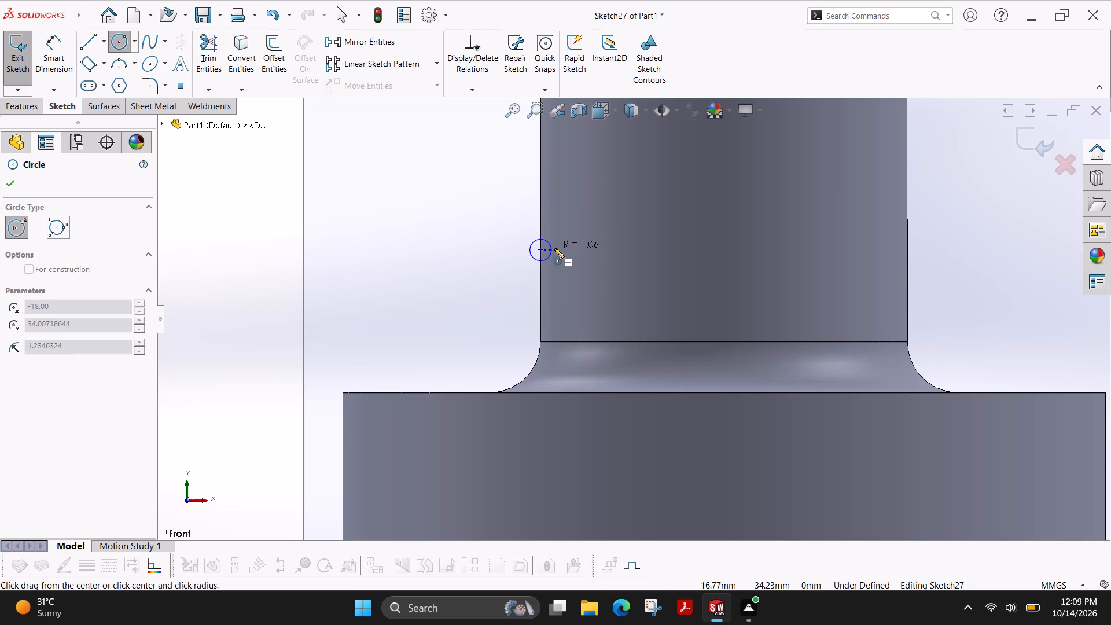
{"action": "left_click", "coordinate": [557, 248]}
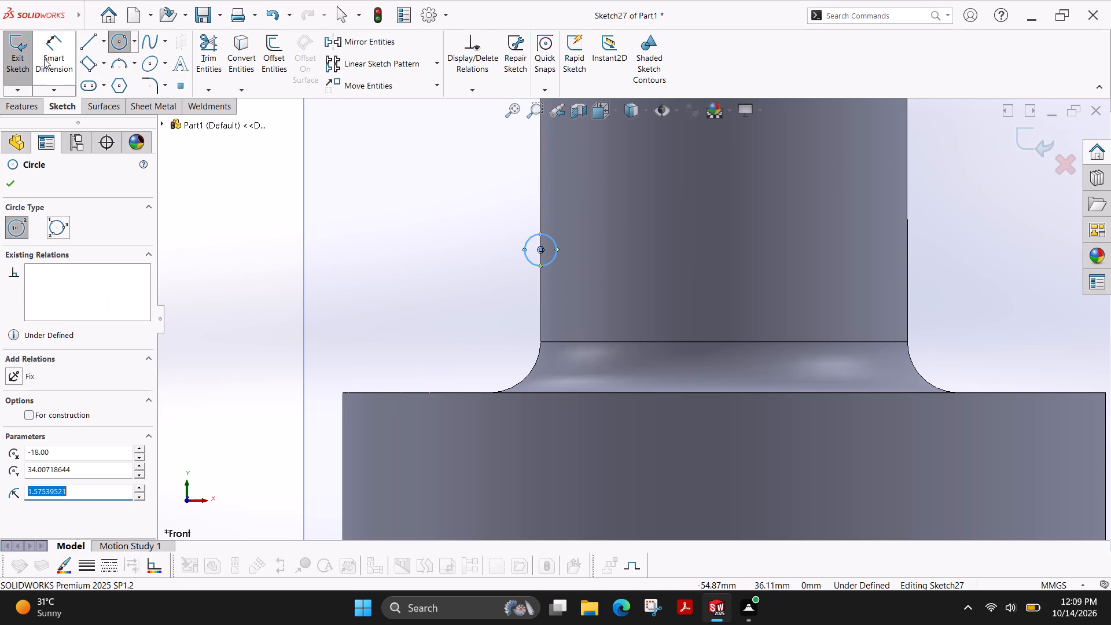
Dimension the circle's centre 9 mm above the disc's top face.
{"action": "left_click", "coordinate": [56, 49]}
{"action": "left_click", "coordinate": [541, 249]}
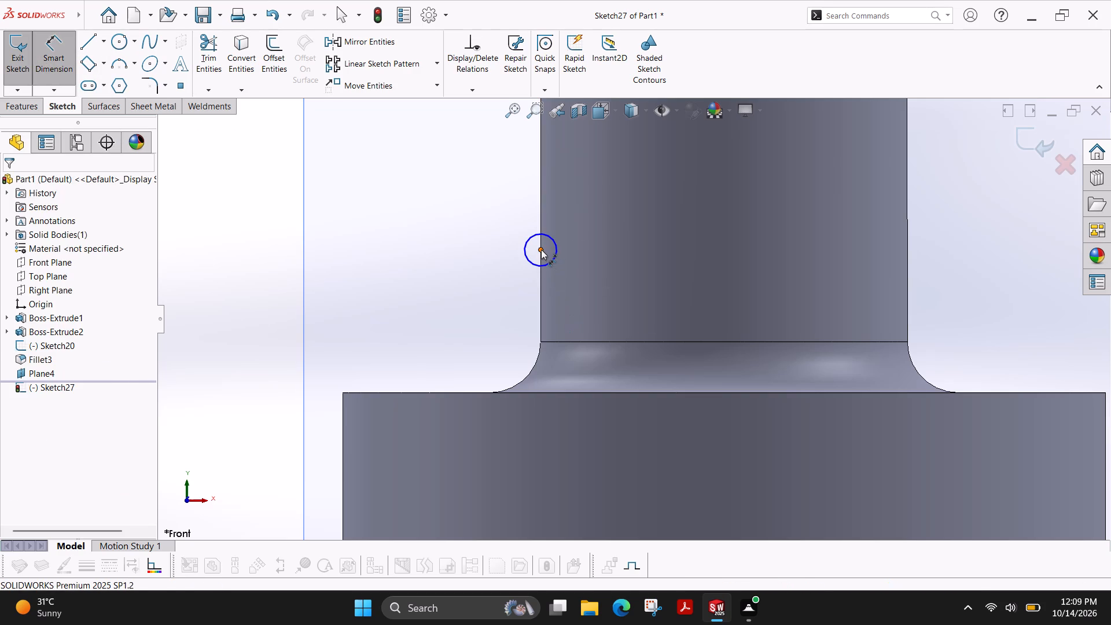
{"action": "left_click", "coordinate": [543, 395]}
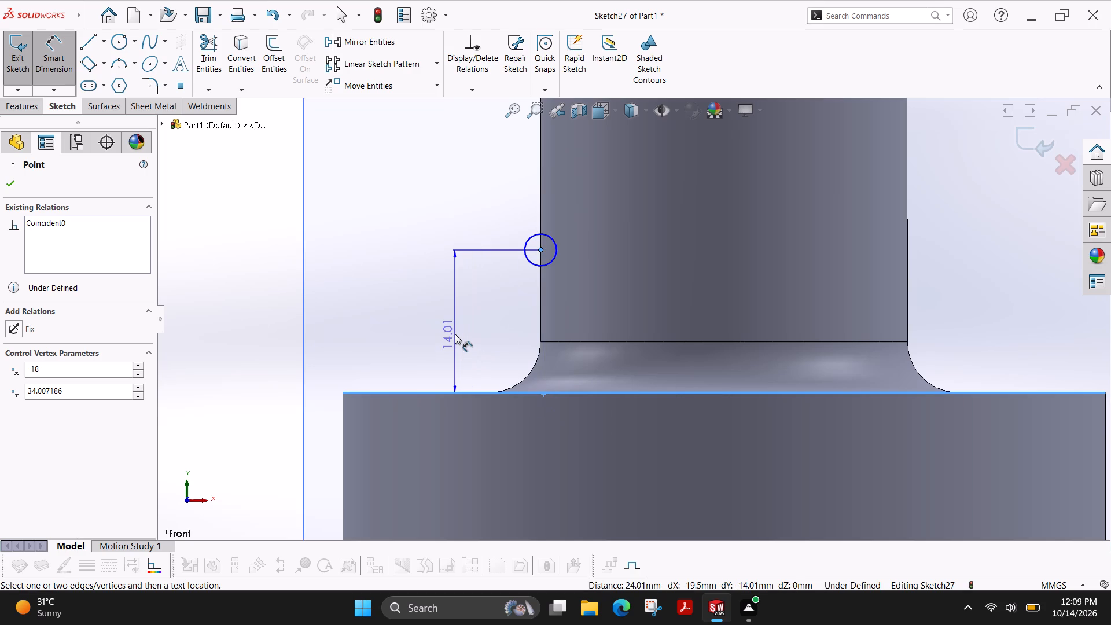
{"action": "left_click", "coordinate": [455, 334]}
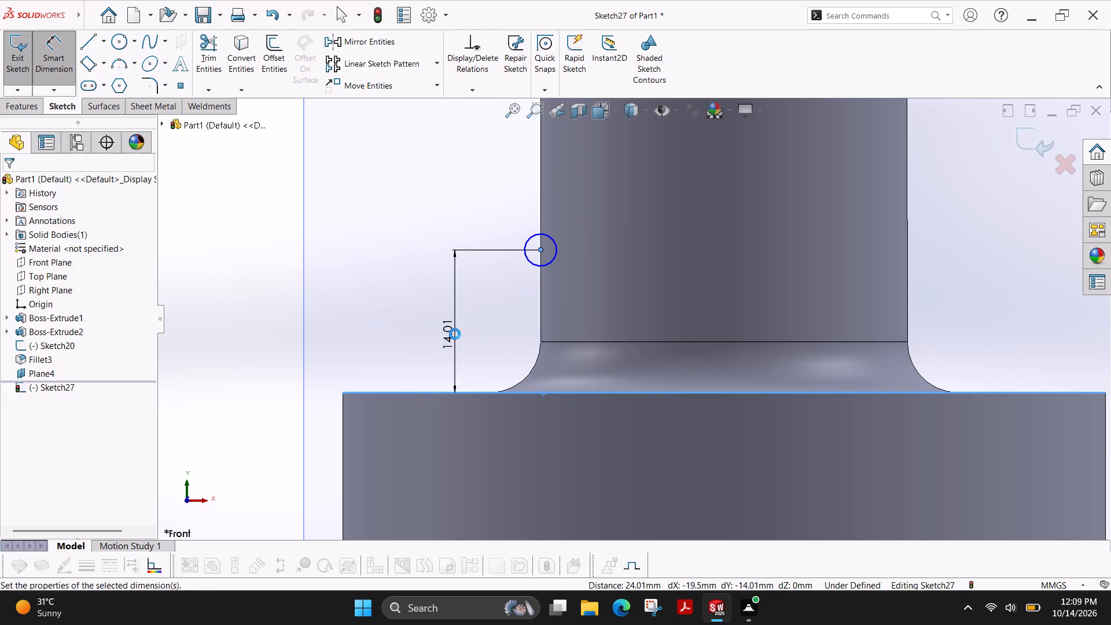
{"action": "key", "text": "9"}
{"action": "key", "text": "Return"}
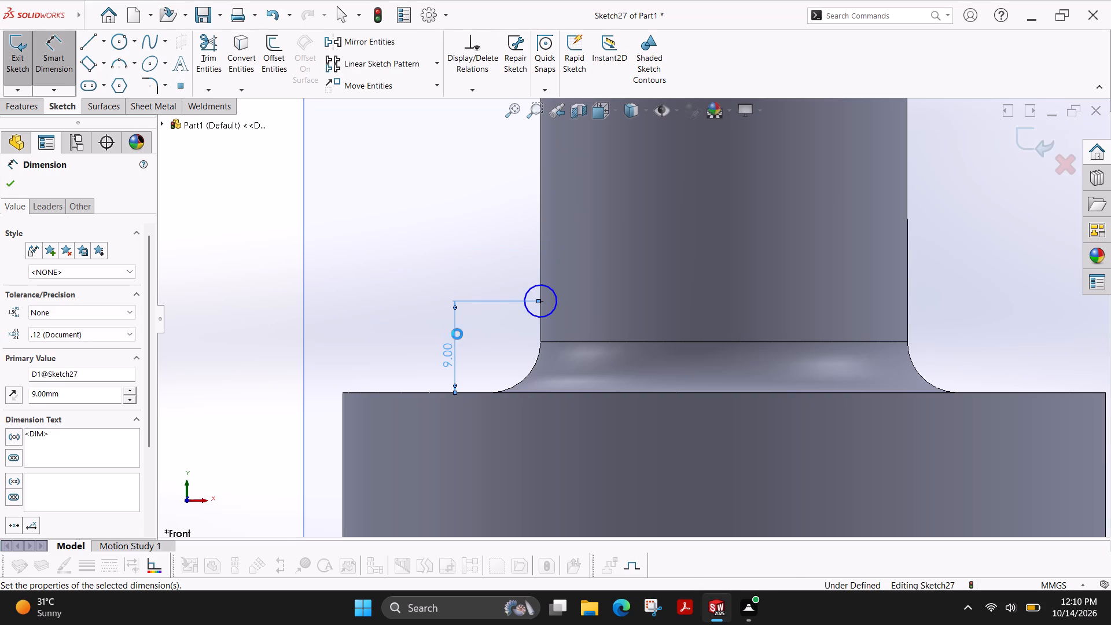
Dimension the circle on the boss's side edge with a 3 mm diameter.
{"action": "left_click", "coordinate": [553, 297]}
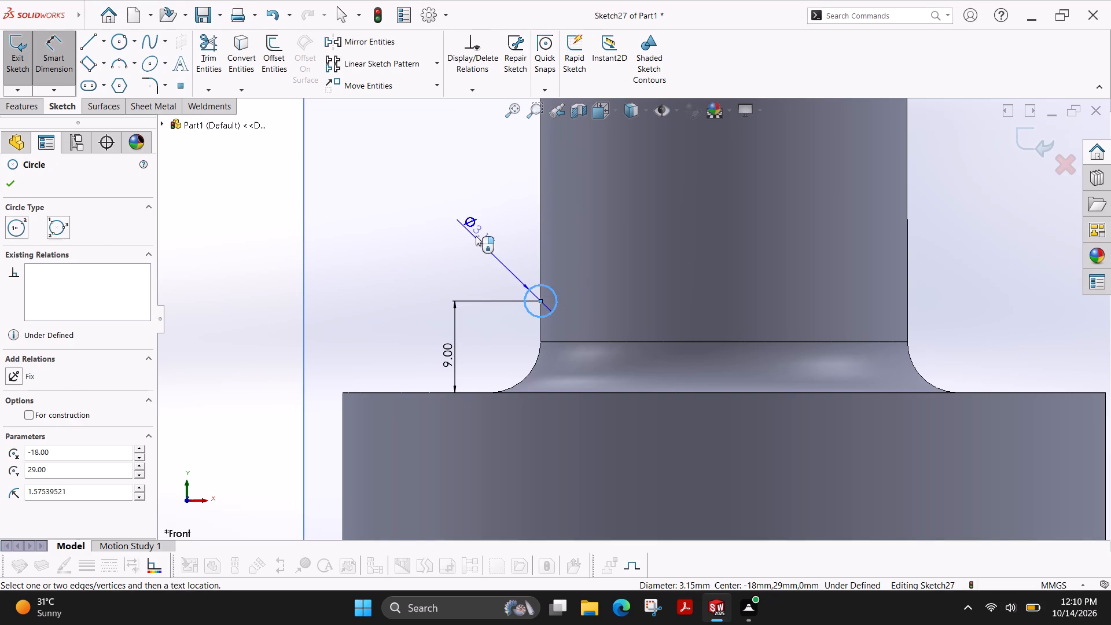
{"action": "left_click", "coordinate": [479, 253]}
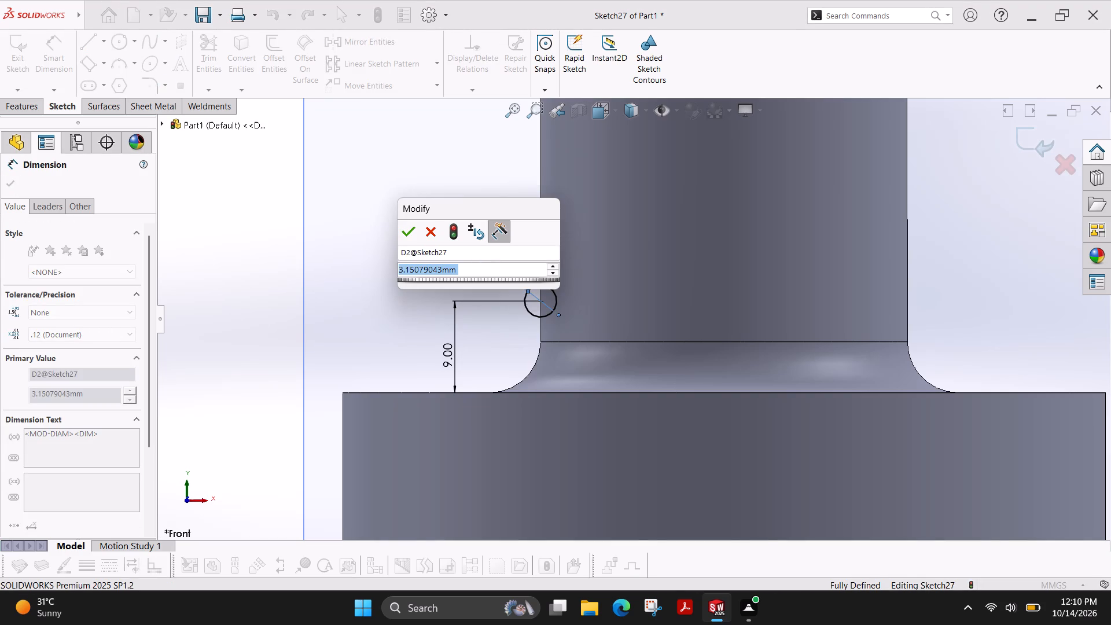
{"action": "key", "text": "3"}
{"action": "key", "text": "Return"}
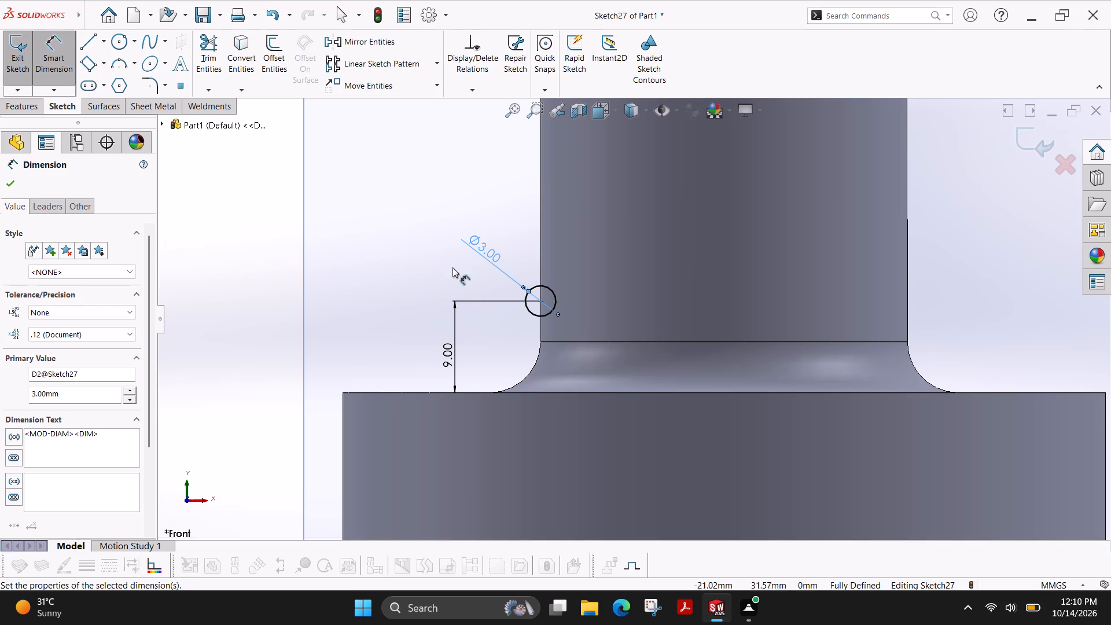
{"action": "left_click", "coordinate": [7, 185]}
{"action": "scroll", "coordinate": [529, 339], "scroll_direction": "up", "scroll_amount": 3}
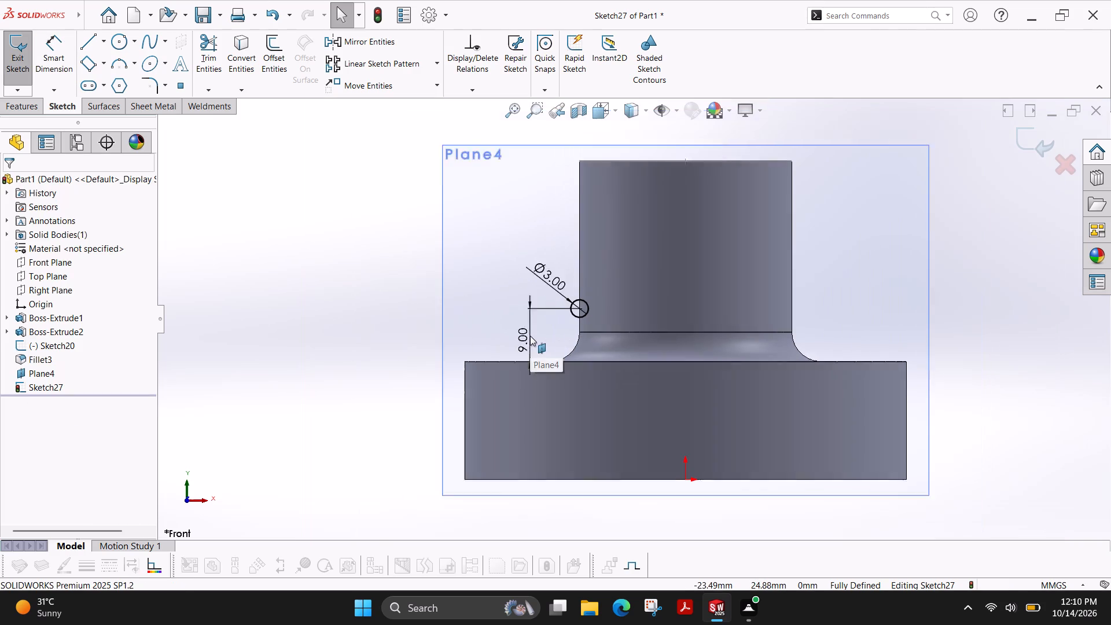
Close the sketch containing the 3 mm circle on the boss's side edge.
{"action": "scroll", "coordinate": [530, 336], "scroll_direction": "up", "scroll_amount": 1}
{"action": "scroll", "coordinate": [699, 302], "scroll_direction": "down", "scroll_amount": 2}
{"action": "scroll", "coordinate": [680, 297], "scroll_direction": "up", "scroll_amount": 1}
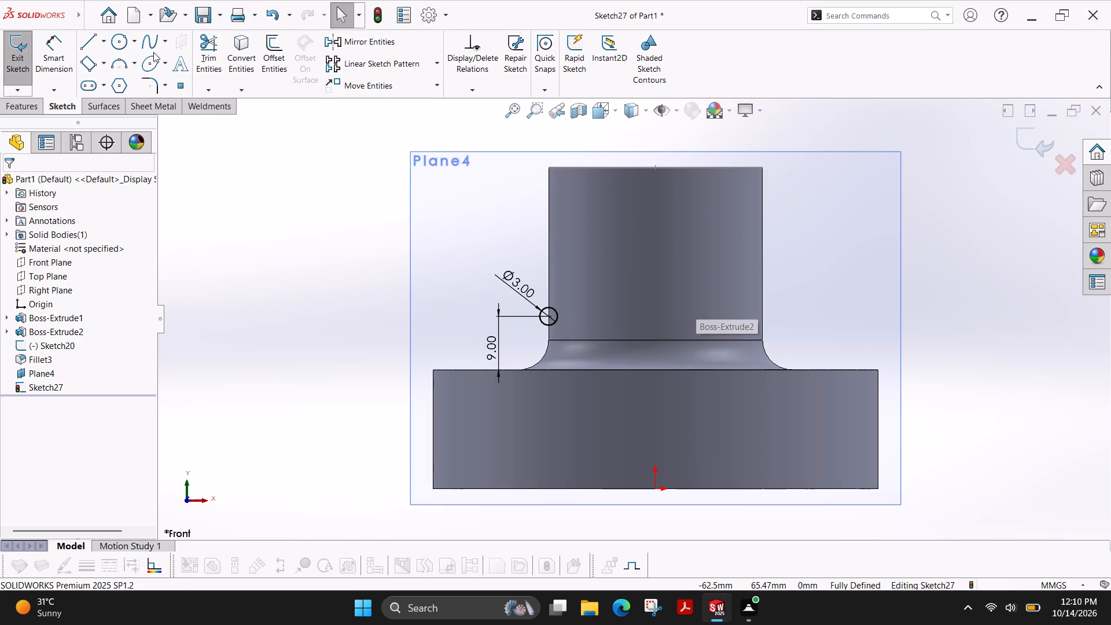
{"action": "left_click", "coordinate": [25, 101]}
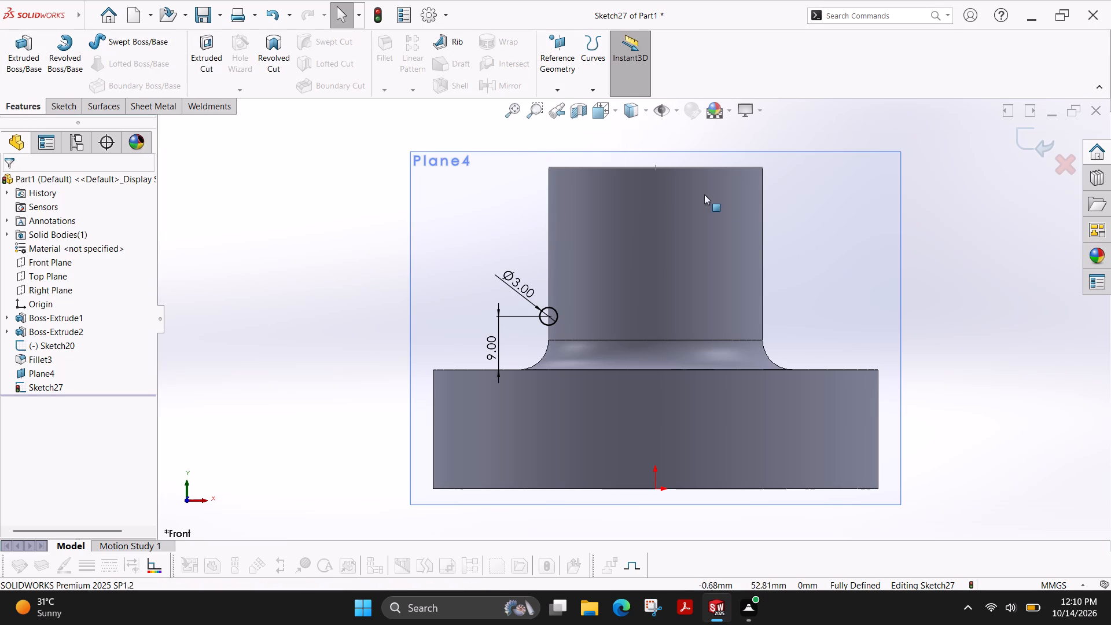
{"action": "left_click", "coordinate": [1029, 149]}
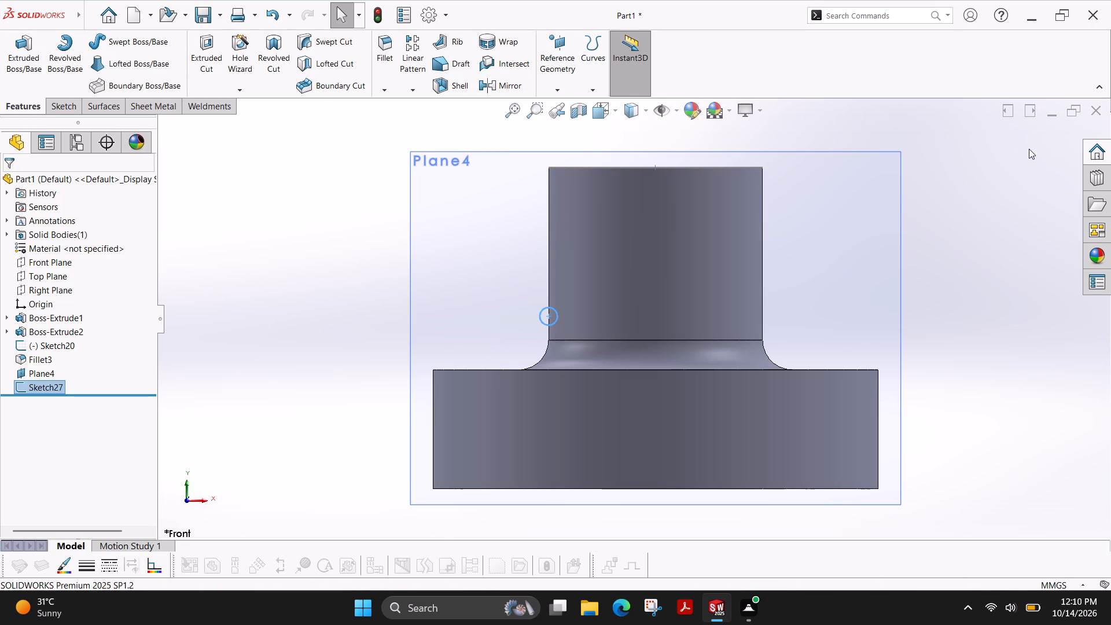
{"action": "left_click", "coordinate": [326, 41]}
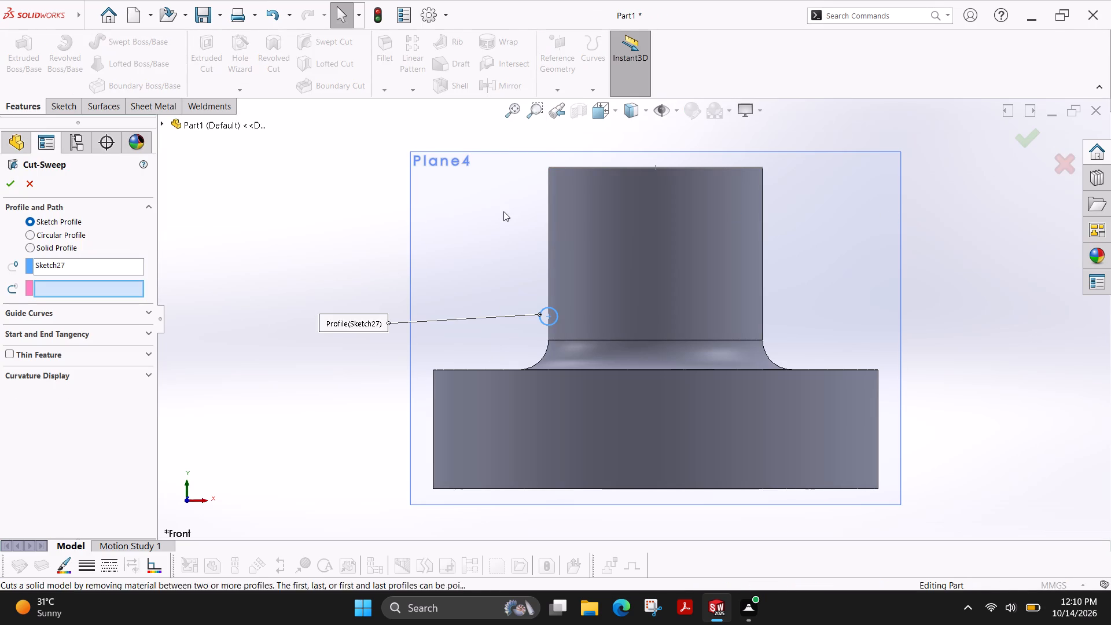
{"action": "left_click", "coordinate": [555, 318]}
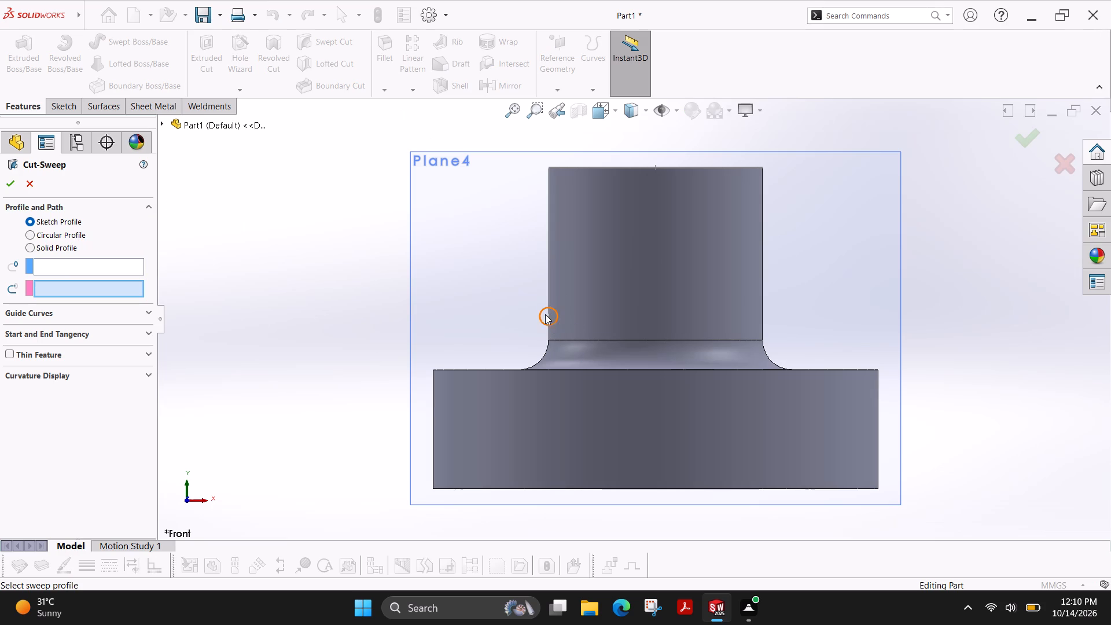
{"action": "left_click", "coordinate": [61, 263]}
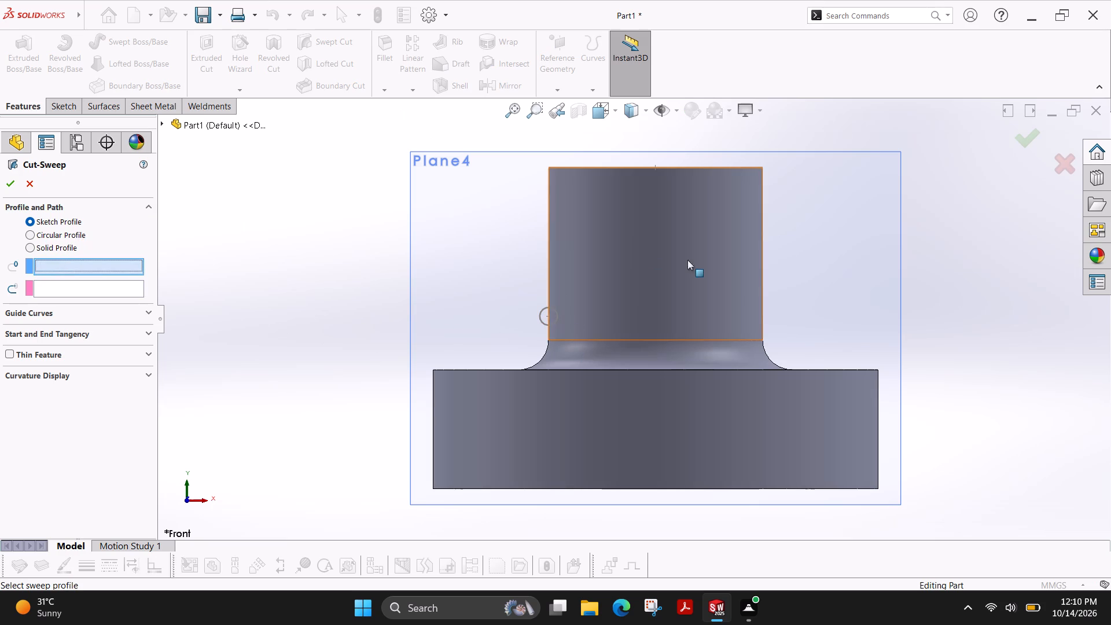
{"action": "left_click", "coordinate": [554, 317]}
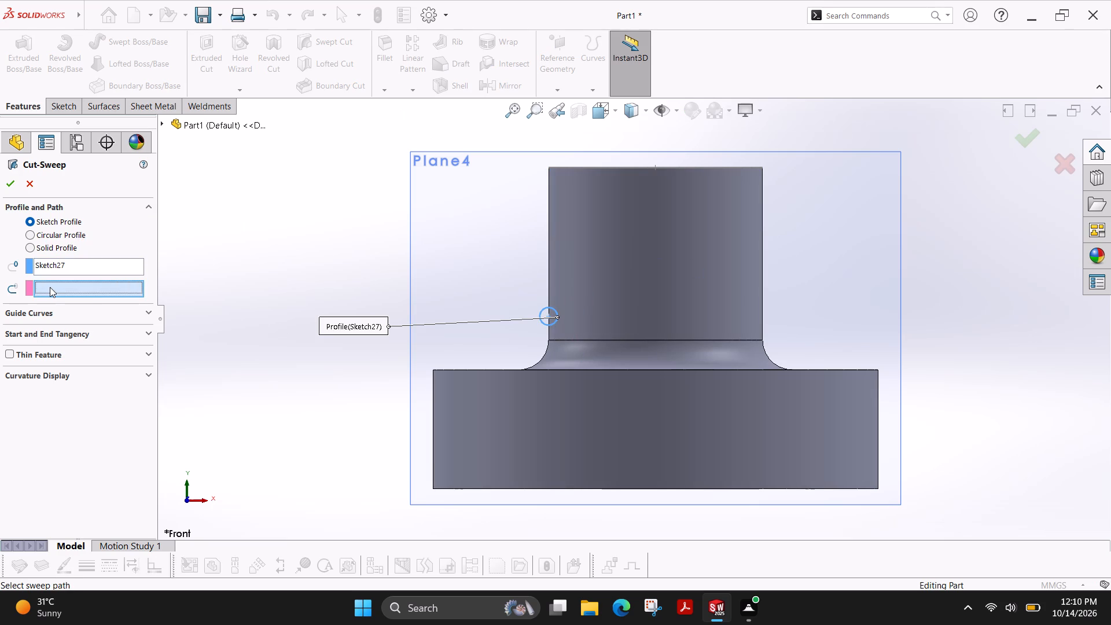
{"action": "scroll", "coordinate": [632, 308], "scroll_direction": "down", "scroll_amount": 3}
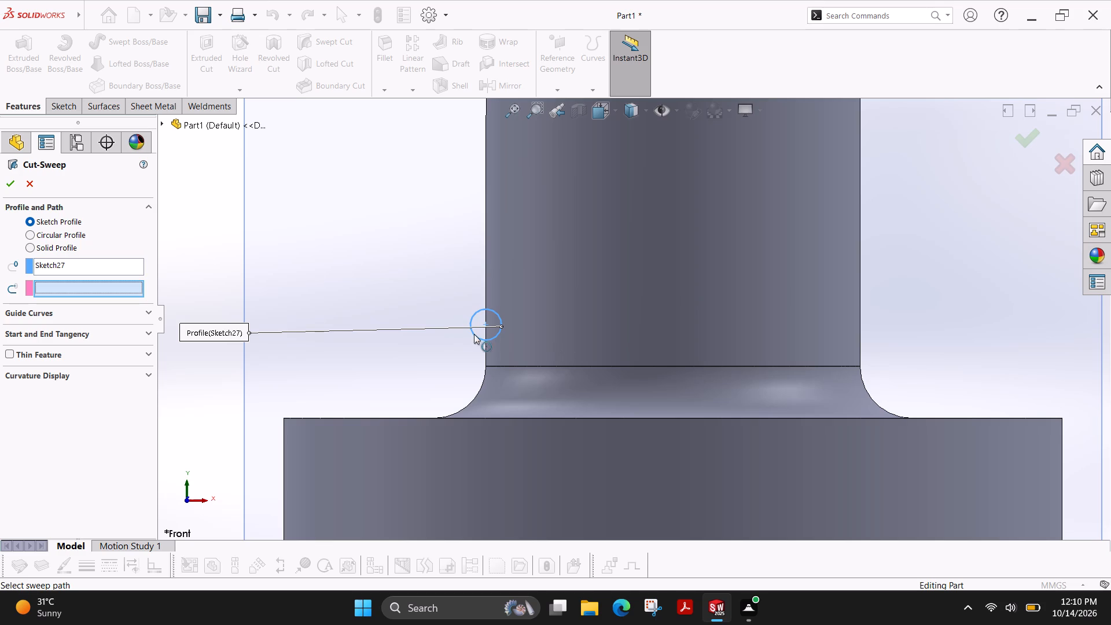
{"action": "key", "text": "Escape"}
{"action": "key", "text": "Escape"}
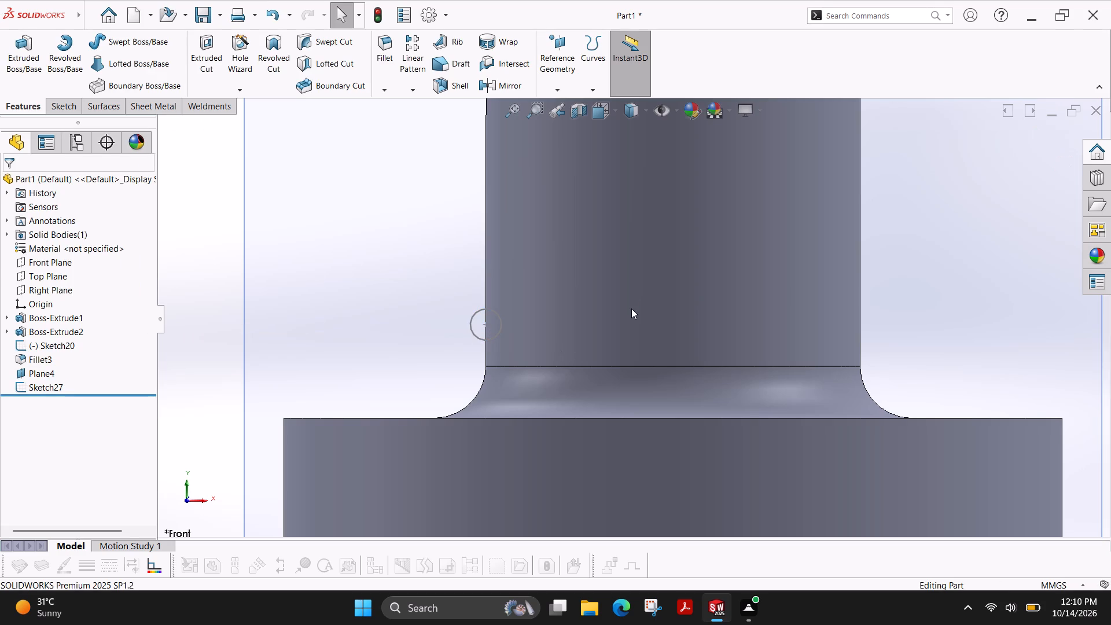
Undo the circle's dimensions and the circle itself on Plane4, and exit the emptied sketch.
{"action": "scroll", "coordinate": [627, 310], "scroll_direction": "down", "scroll_amount": 1}
{"action": "scroll", "coordinate": [627, 310], "scroll_direction": "up", "scroll_amount": 2}
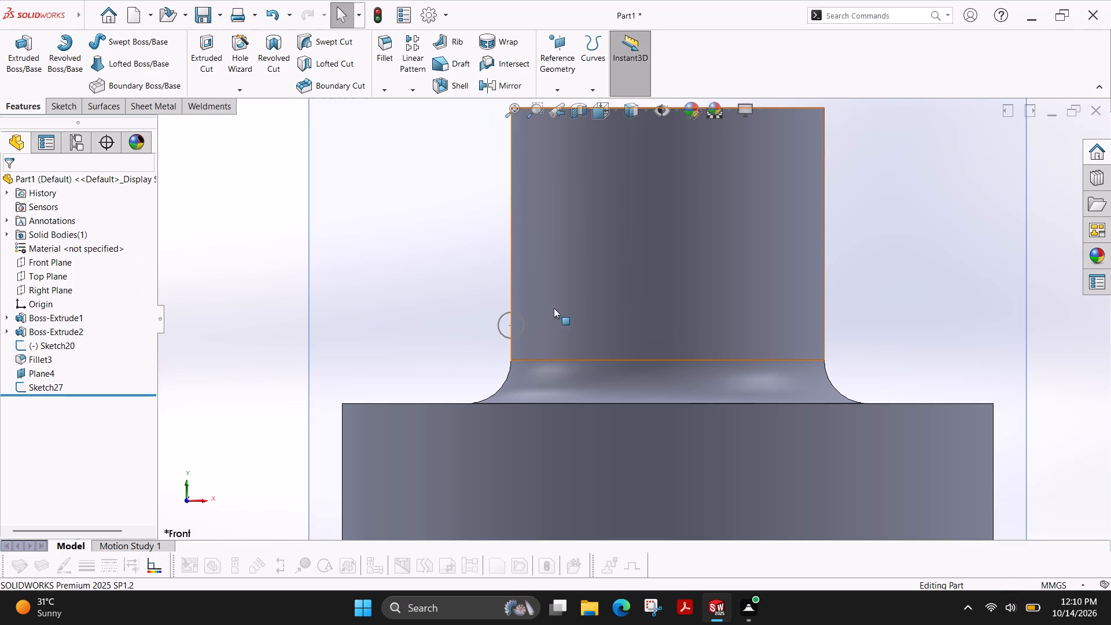
{"action": "scroll", "coordinate": [616, 245], "scroll_direction": "up", "scroll_amount": 2}
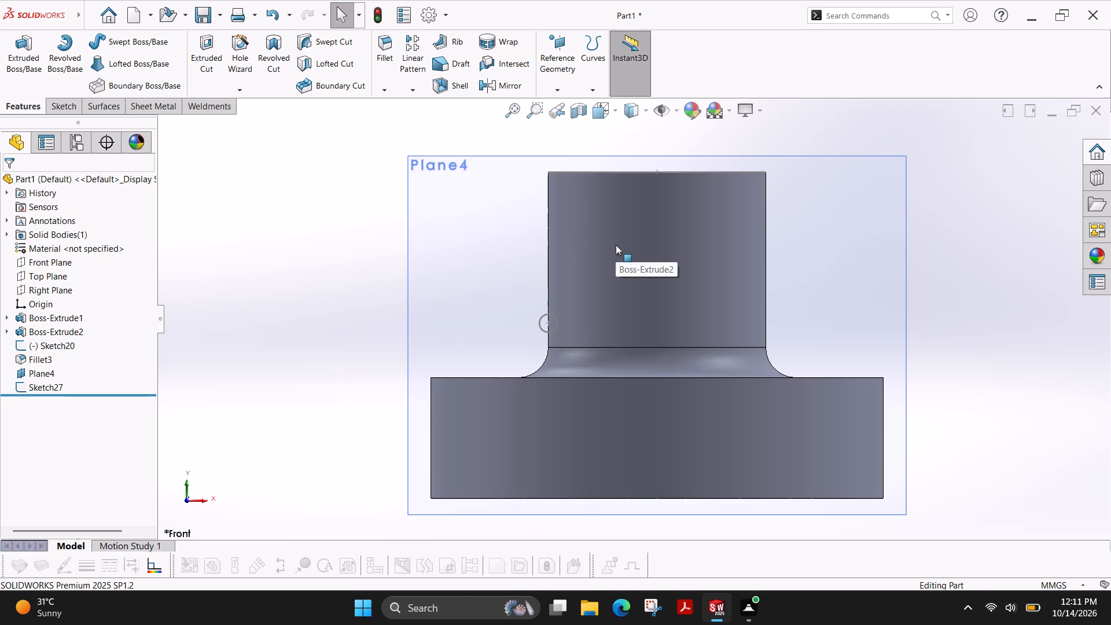
{"action": "key", "text": "ctrl+z"}
{"action": "key", "text": "ctrl+z"}
{"action": "key", "text": "ctrl+z"}
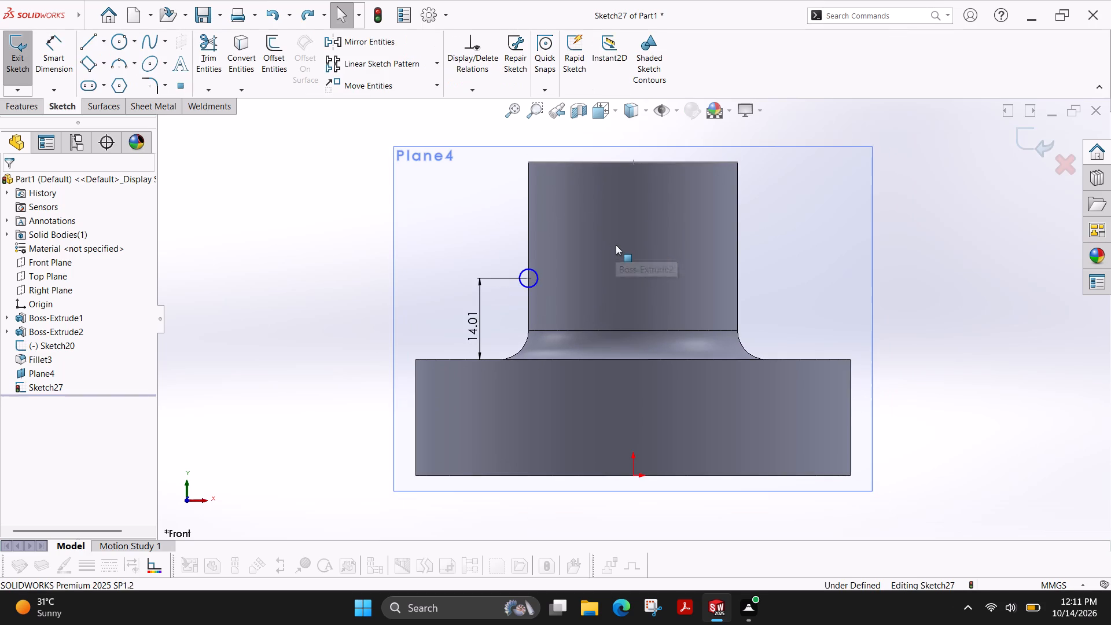
{"action": "key", "text": "ctrl+z"}
{"action": "key", "text": "ctrl+z"}
{"action": "key", "text": "ctrl+z"}
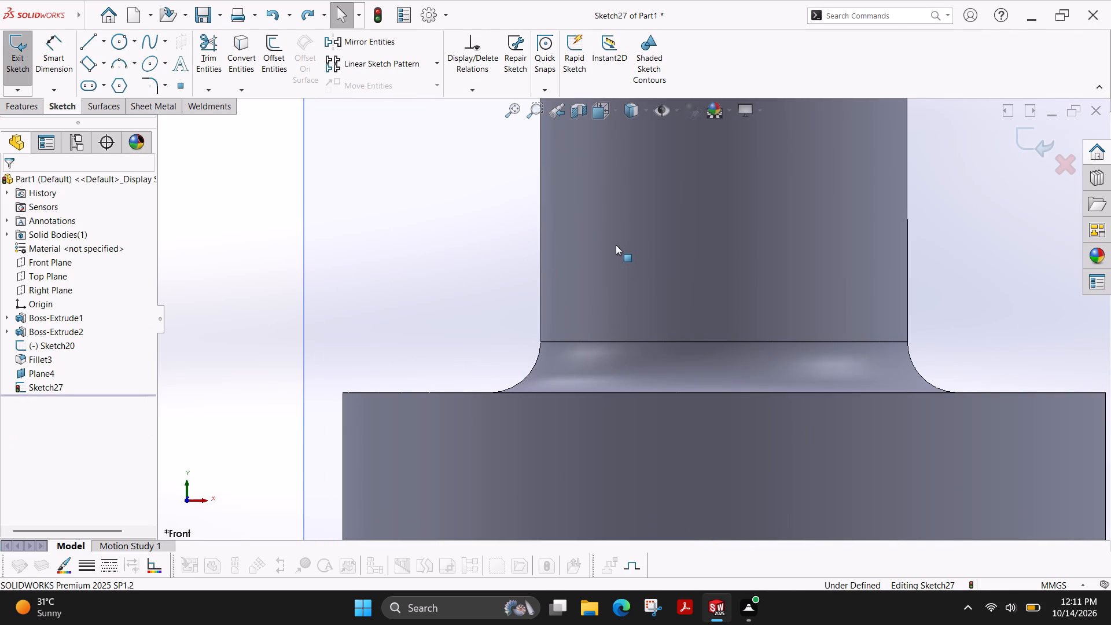
{"action": "scroll", "coordinate": [616, 245], "scroll_direction": "down", "scroll_amount": 2}
{"action": "scroll", "coordinate": [616, 245], "scroll_direction": "up", "scroll_amount": 6}
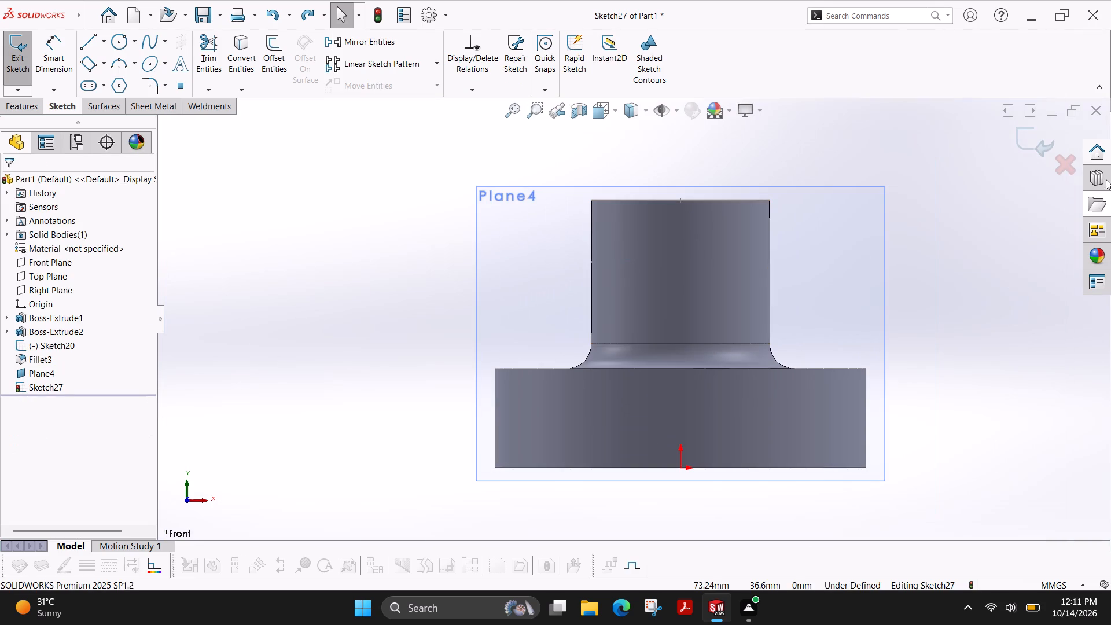
{"action": "left_click", "coordinate": [1035, 142]}
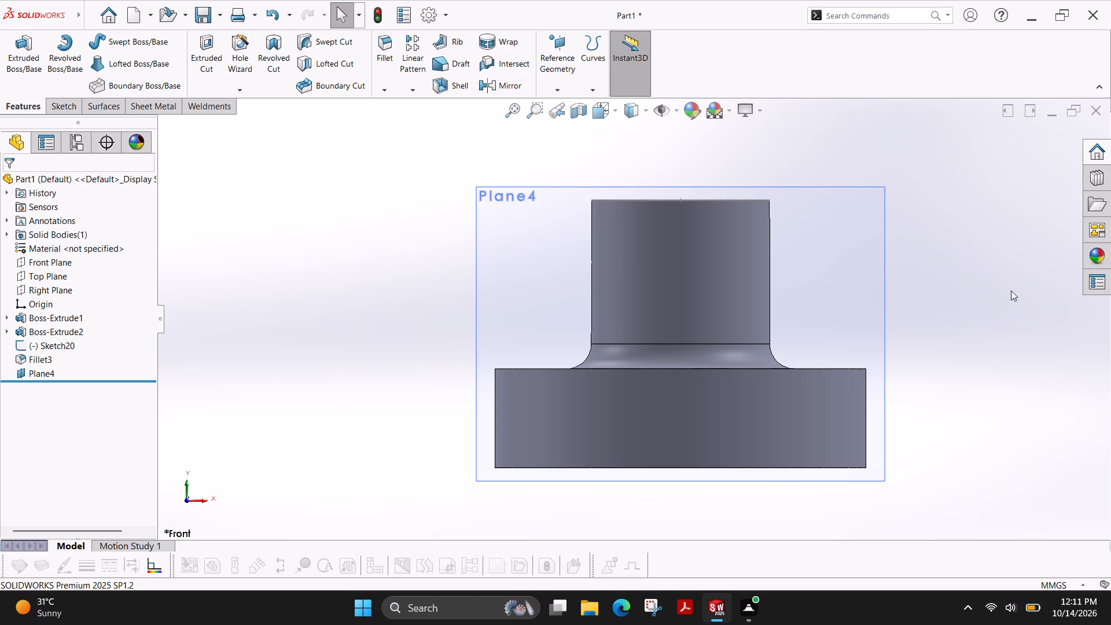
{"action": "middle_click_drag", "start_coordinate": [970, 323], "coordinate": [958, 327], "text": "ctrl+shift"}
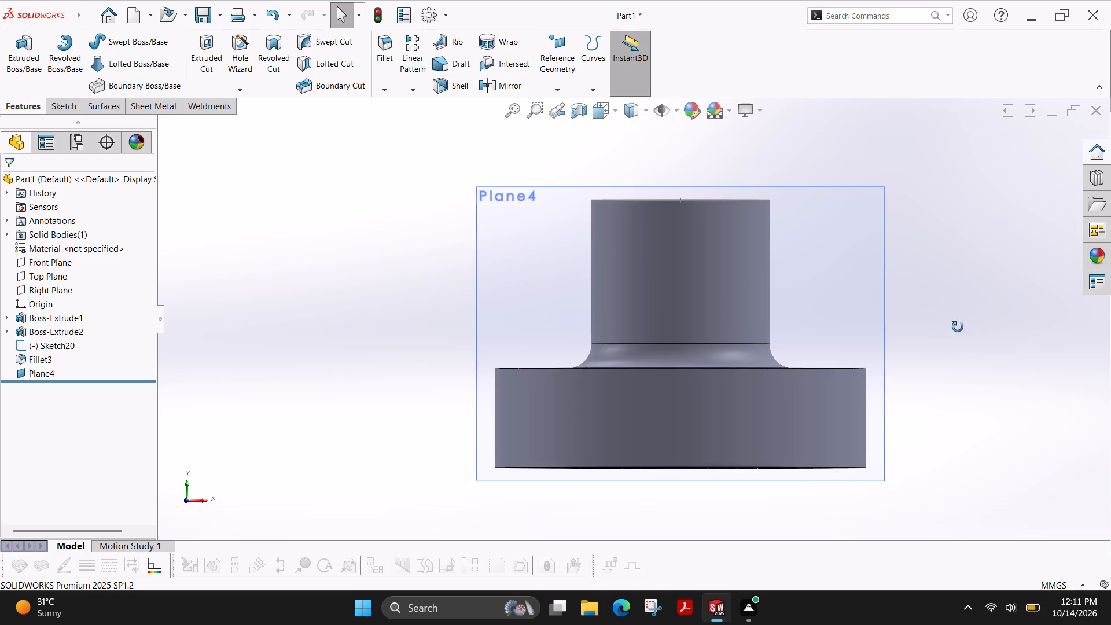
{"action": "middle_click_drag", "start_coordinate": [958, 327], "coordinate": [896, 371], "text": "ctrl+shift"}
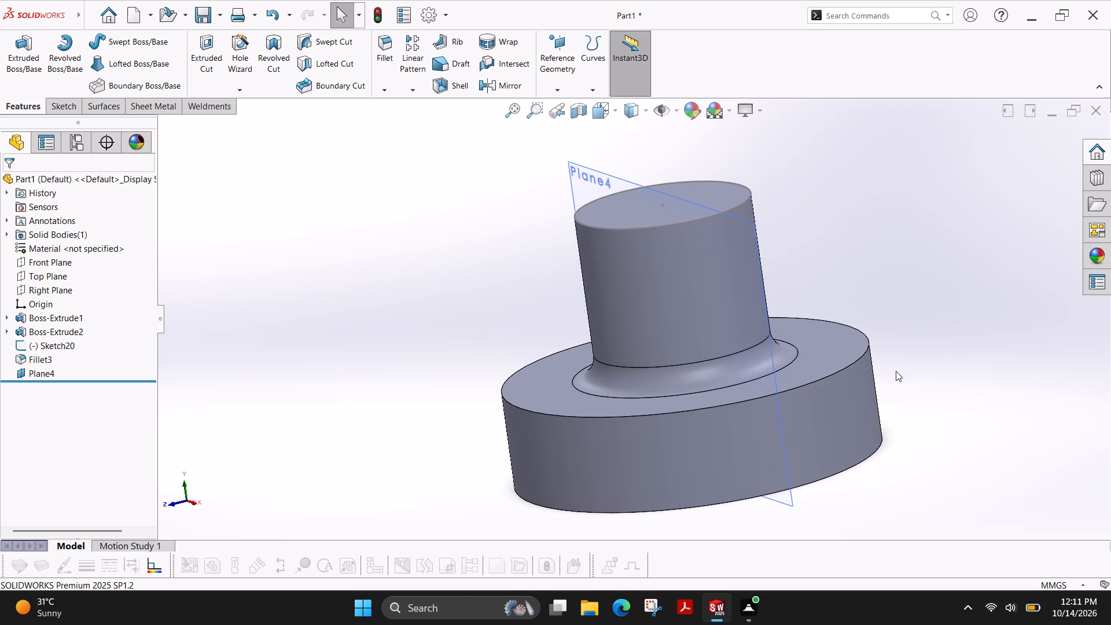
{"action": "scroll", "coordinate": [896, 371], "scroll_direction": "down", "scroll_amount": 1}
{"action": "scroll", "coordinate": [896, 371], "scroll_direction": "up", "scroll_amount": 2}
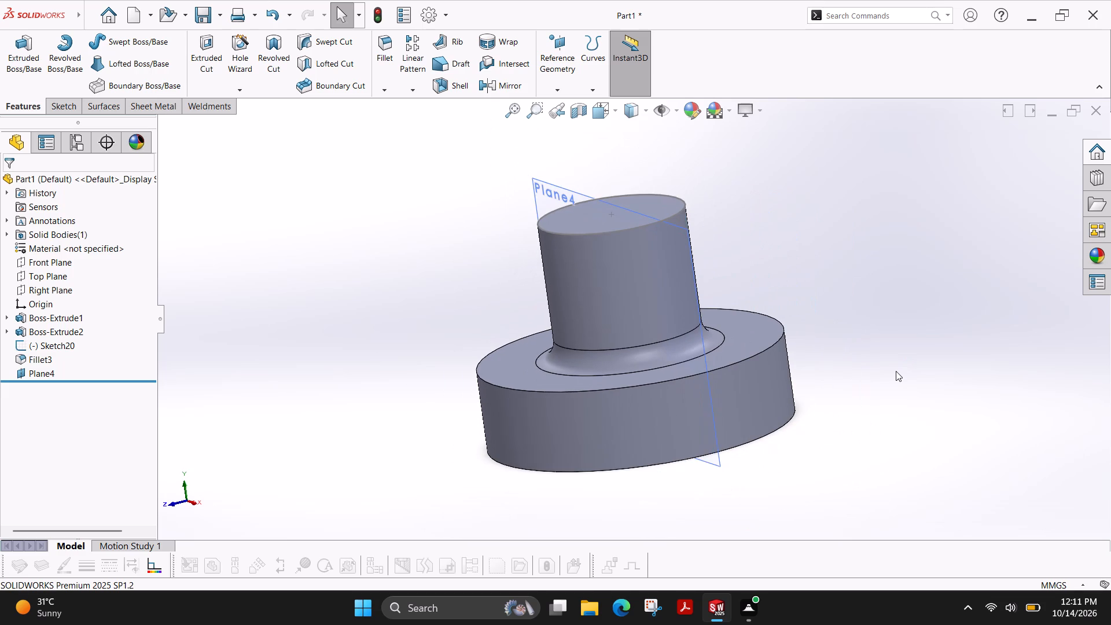
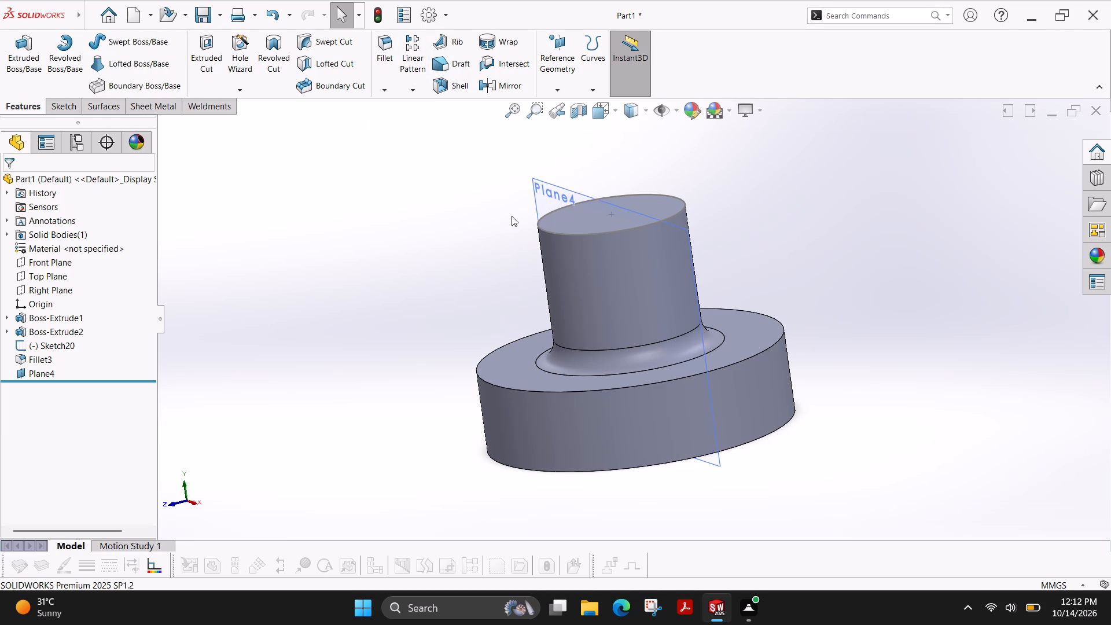
Sketch a circle of about 28.4 mm radius on the boss's top face, centred on the origin.
{"action": "left_click", "coordinate": [61, 104]}
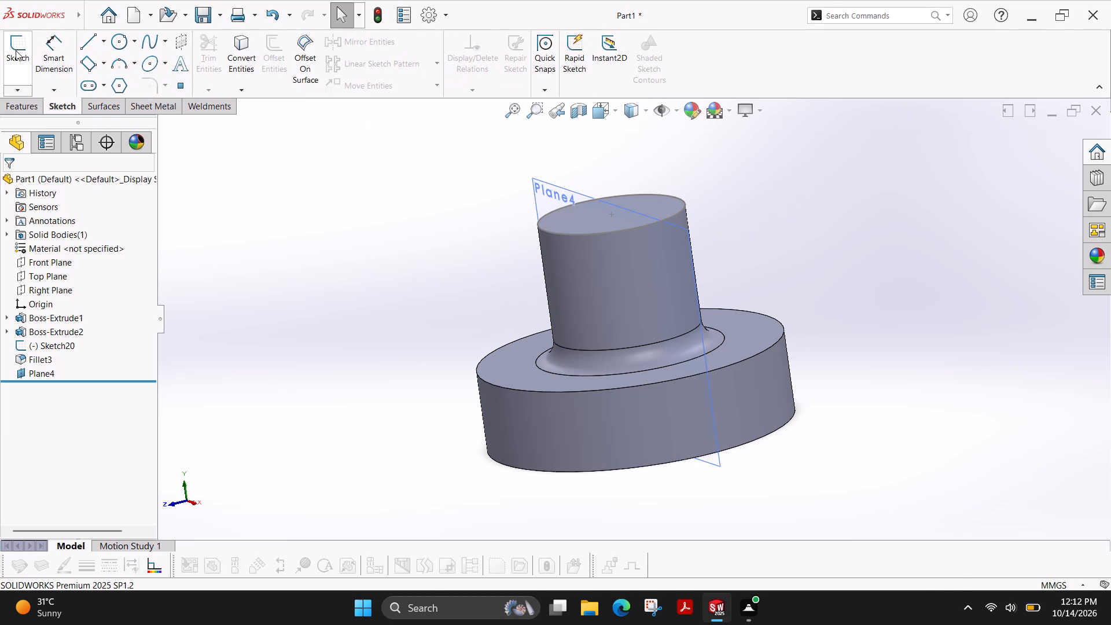
{"action": "left_click", "coordinate": [16, 50]}
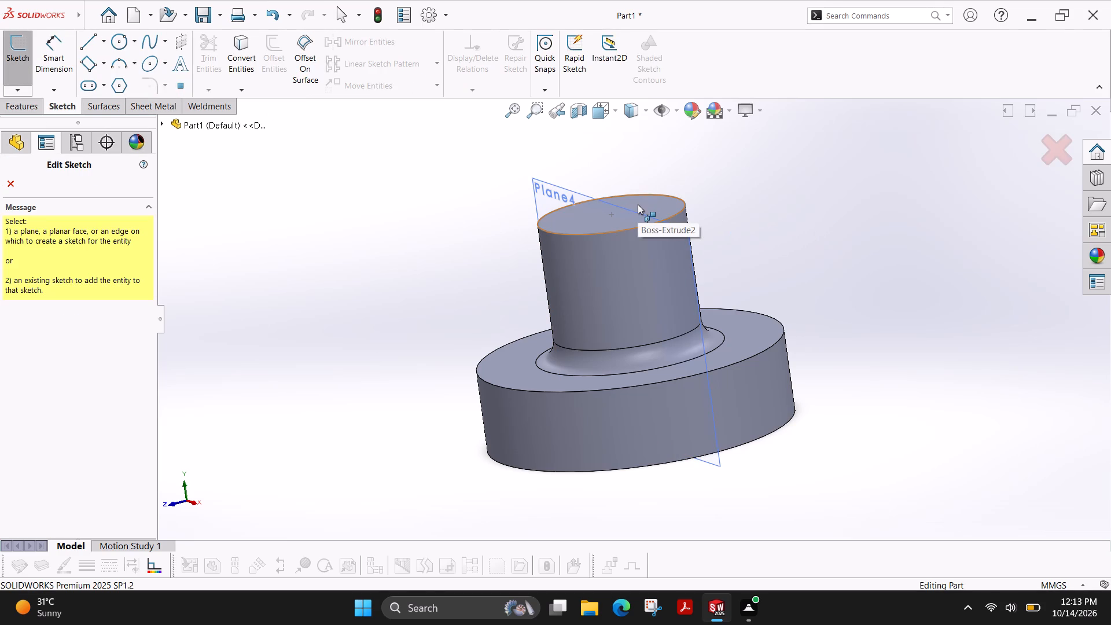
{"action": "left_click", "coordinate": [638, 204]}
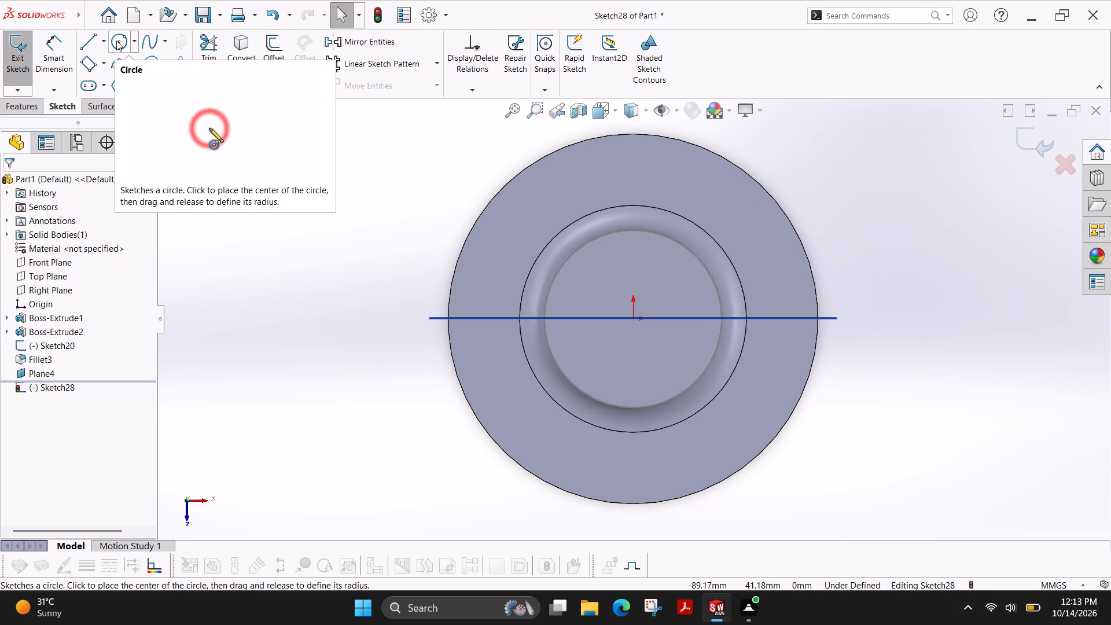
{"action": "left_click", "coordinate": [116, 41]}
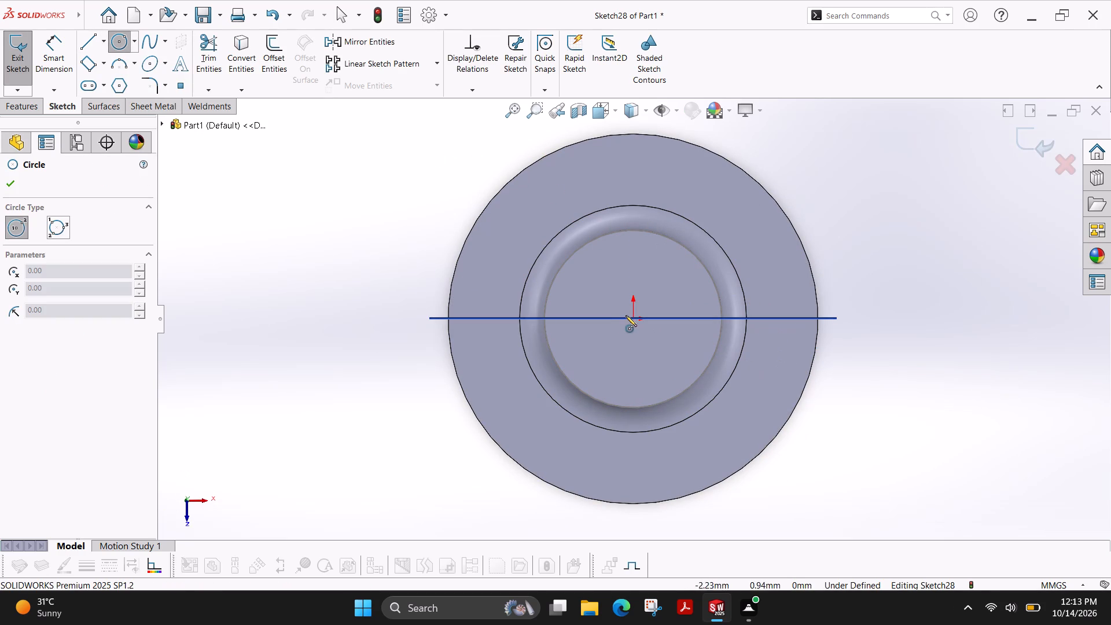
{"action": "left_click", "coordinate": [633, 319]}
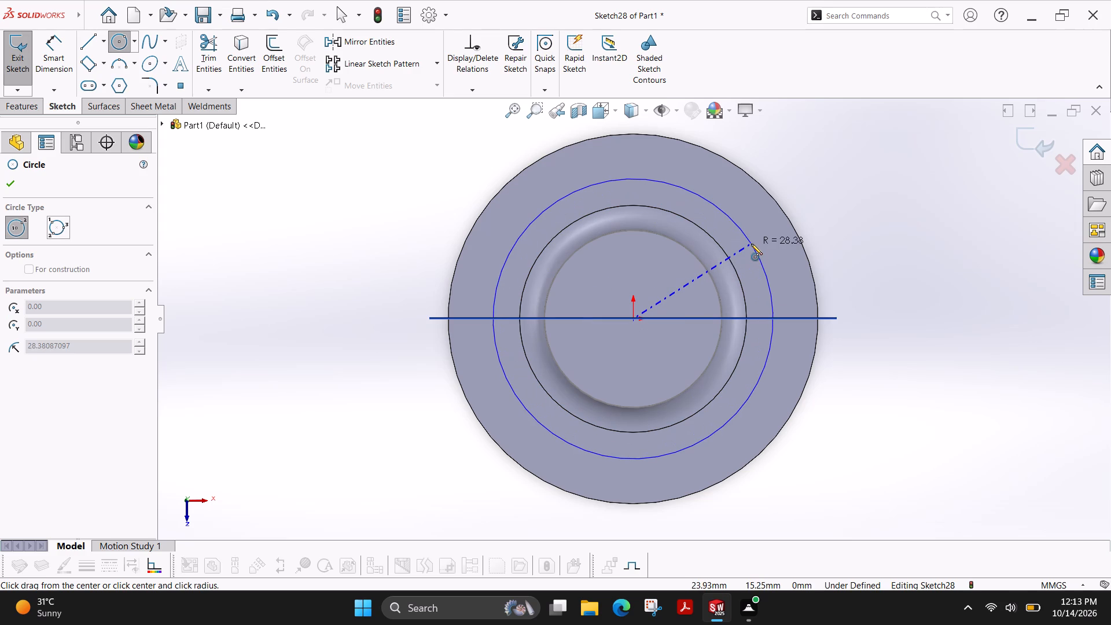
{"action": "left_click", "coordinate": [751, 244]}
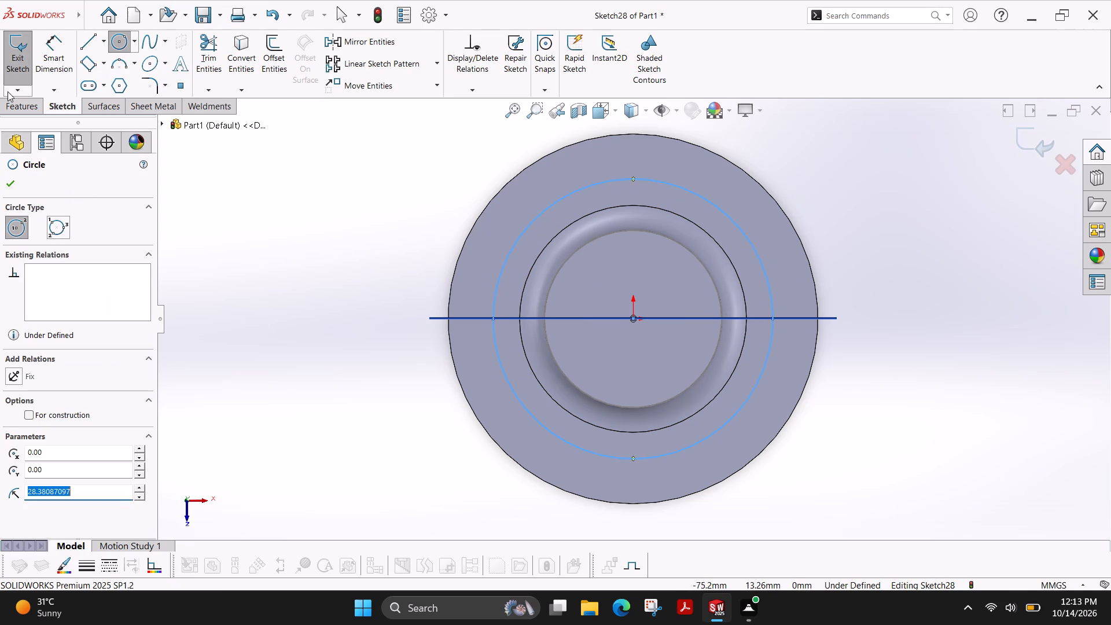
Dimension the new circle on the boss's top face with a 68 mm diameter.
{"action": "left_click", "coordinate": [47, 73]}
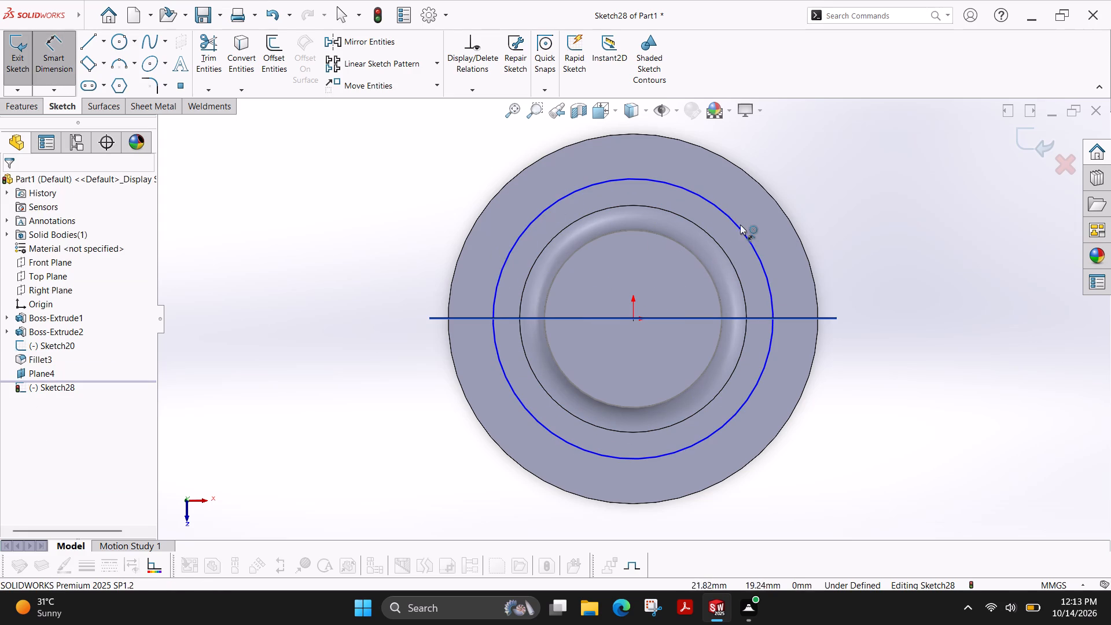
{"action": "left_click", "coordinate": [740, 230]}
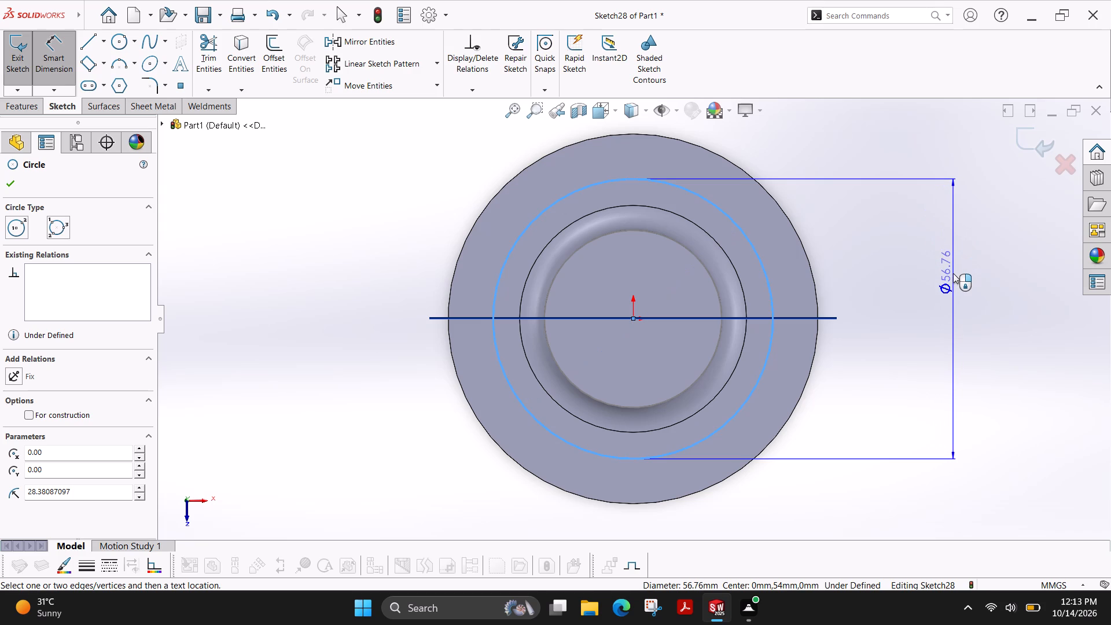
{"action": "left_click", "coordinate": [953, 273]}
{"action": "type", "text": "68"}
{"action": "key", "text": "Return"}
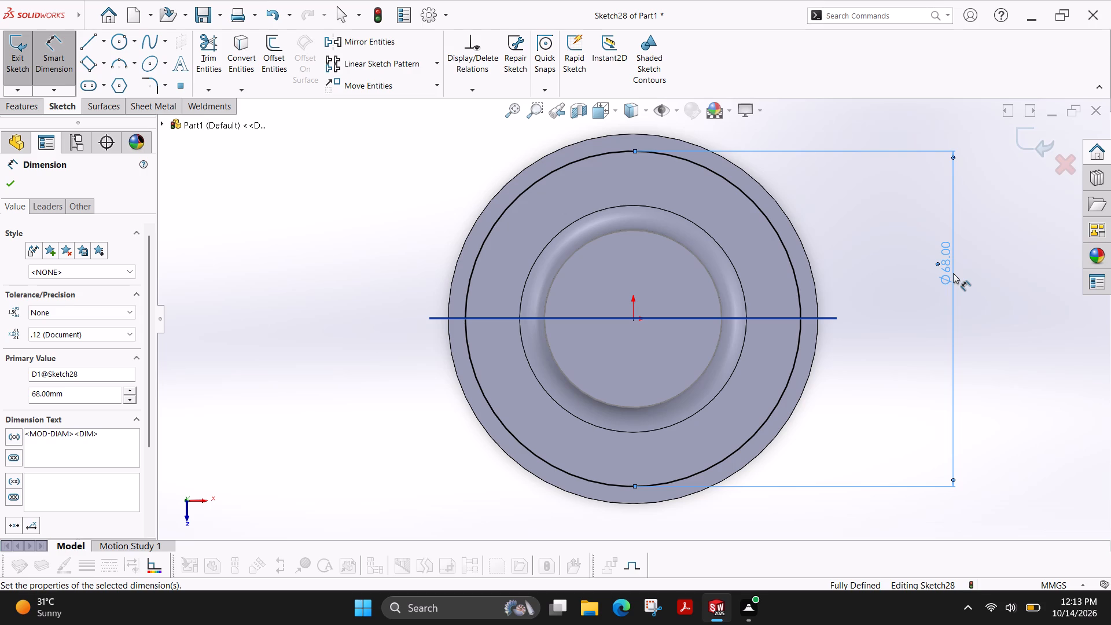
{"action": "left_click", "coordinate": [14, 180]}
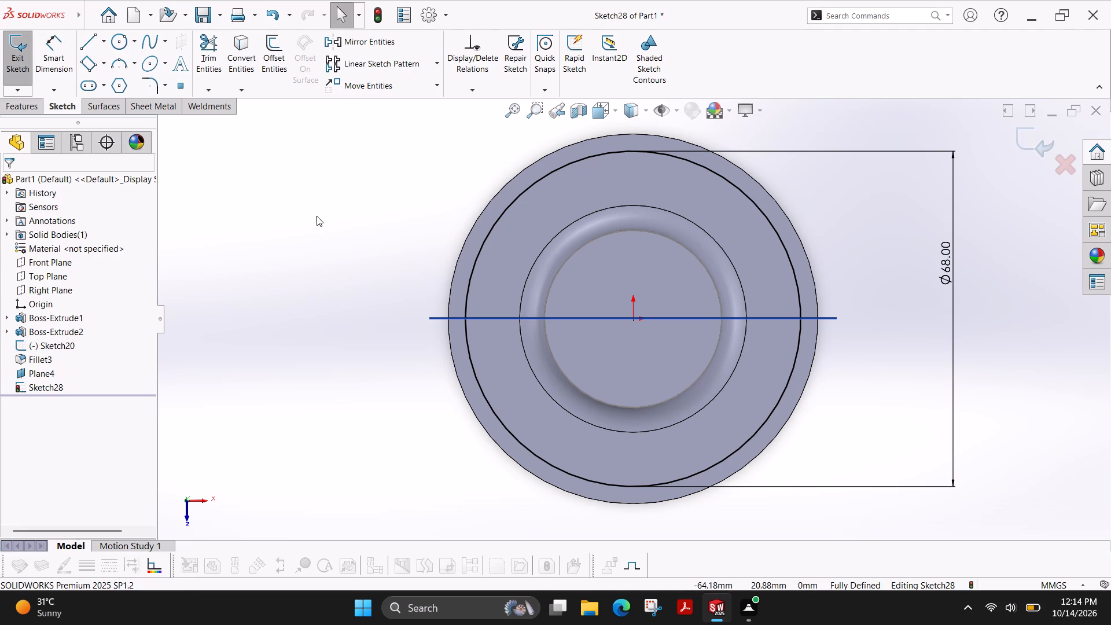
Extrude the 68 mm circle as a blind boss away from the boss's top face.
{"action": "middle_click_drag", "start_coordinate": [343, 282], "coordinate": [385, 128], "text": "ctrl+shift"}
{"action": "scroll", "coordinate": [343, 282], "scroll_direction": "up", "scroll_amount": 1, "text": "ctrl+shift"}
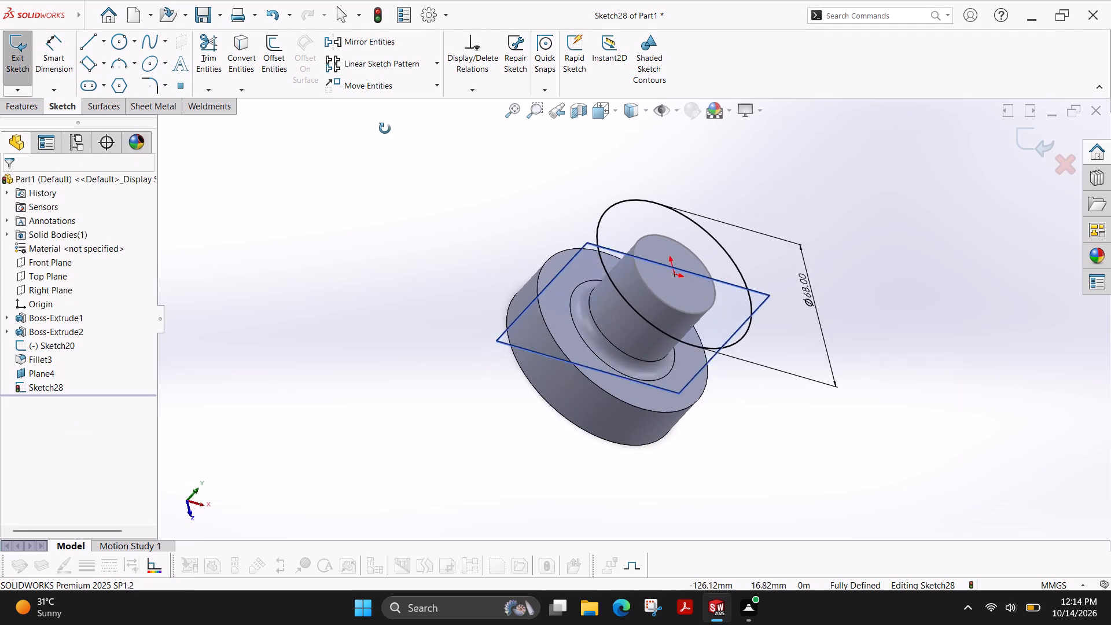
{"action": "middle_click_drag", "start_coordinate": [385, 128], "coordinate": [378, 124], "text": "ctrl+shift"}
{"action": "left_click", "coordinate": [31, 105]}
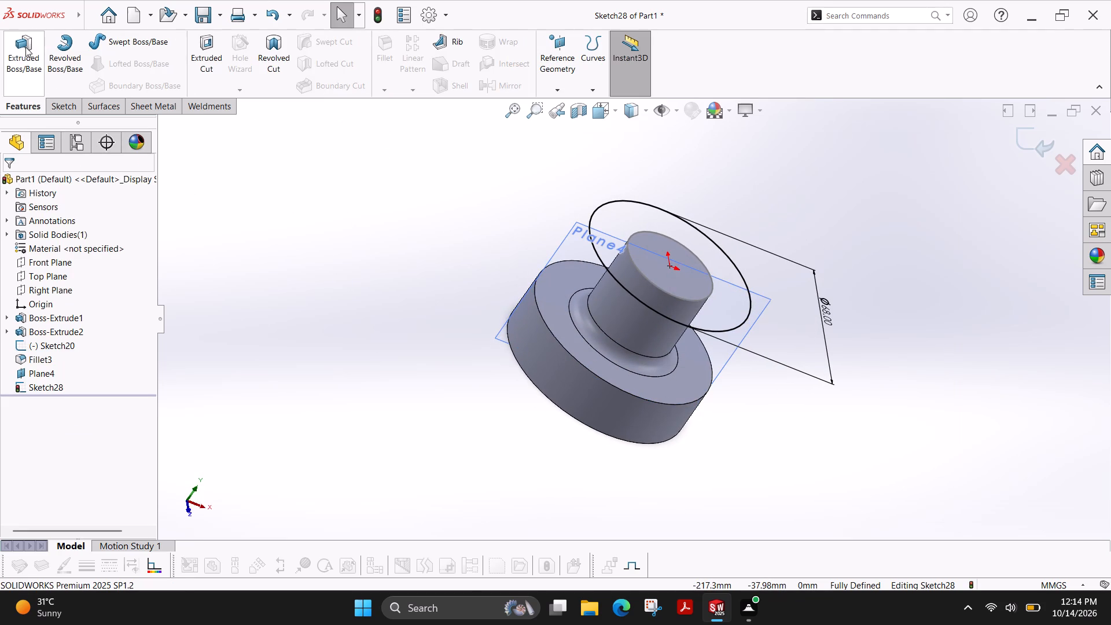
{"action": "left_click", "coordinate": [25, 47]}
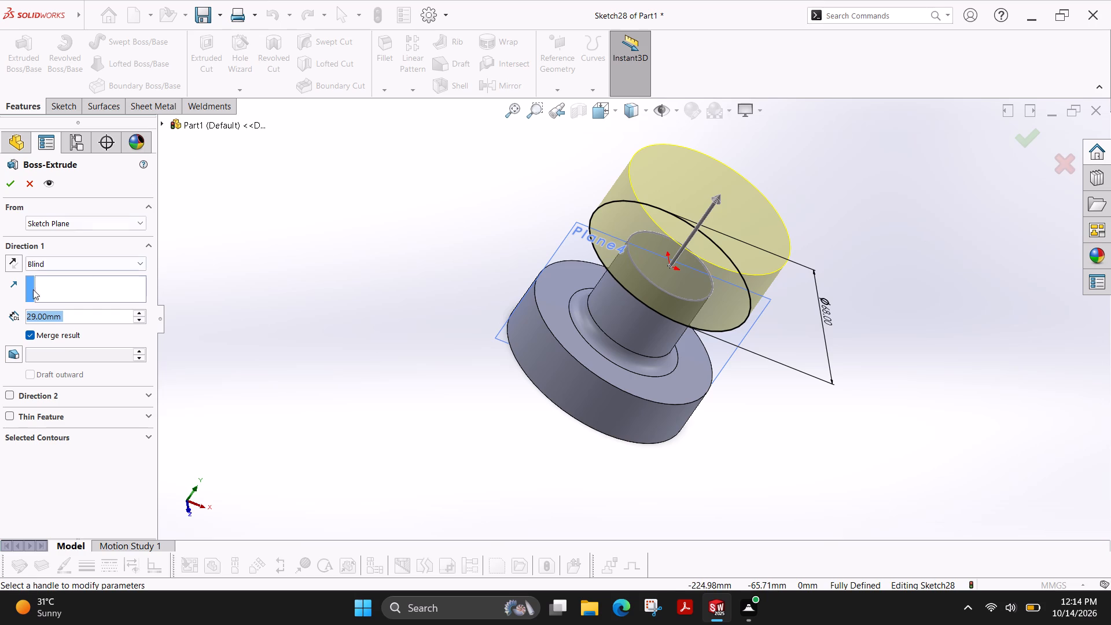
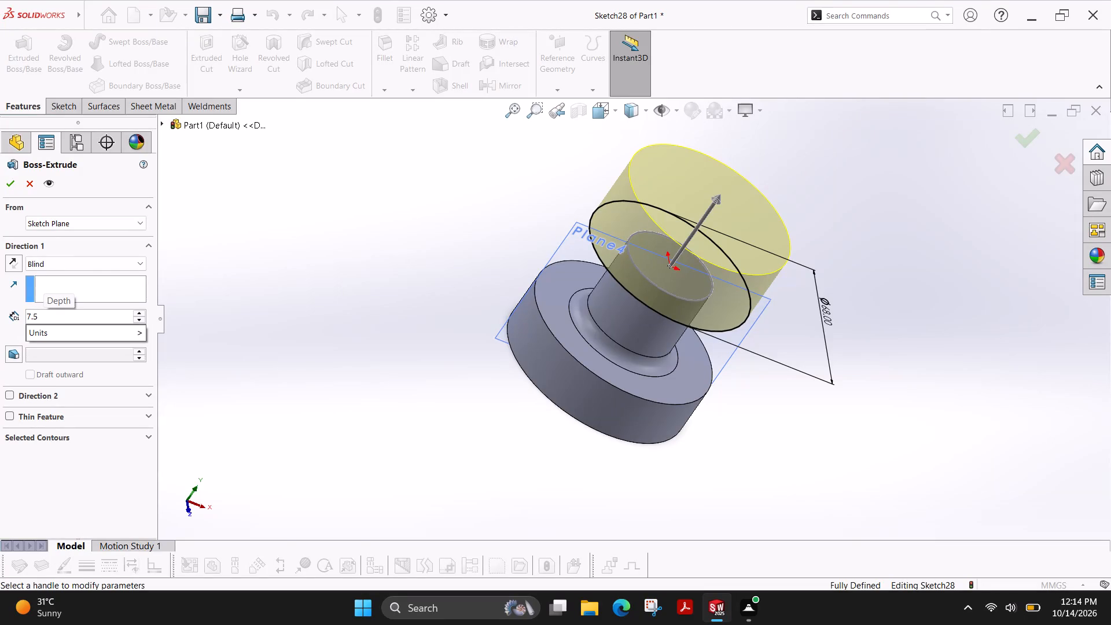
Set the 68 mm disc extrusion to 7.5 mm depth with a 20° inward draft and complete it.
{"action": "key", "text": "Return"}
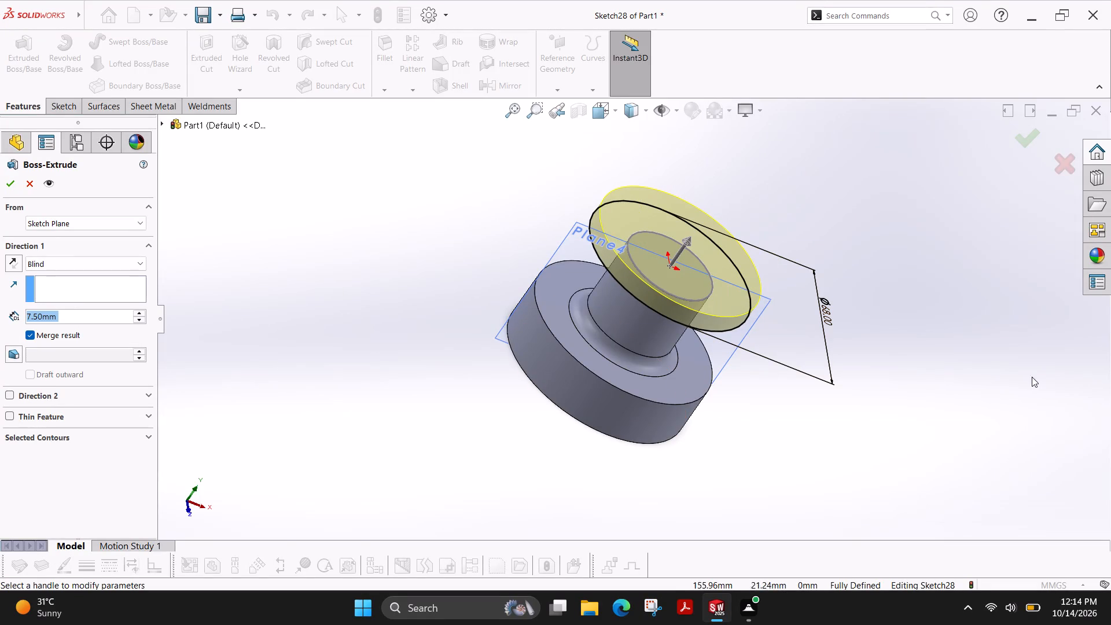
{"action": "middle_click_drag", "start_coordinate": [1007, 370], "coordinate": [959, 263], "text": "ctrl+shift"}
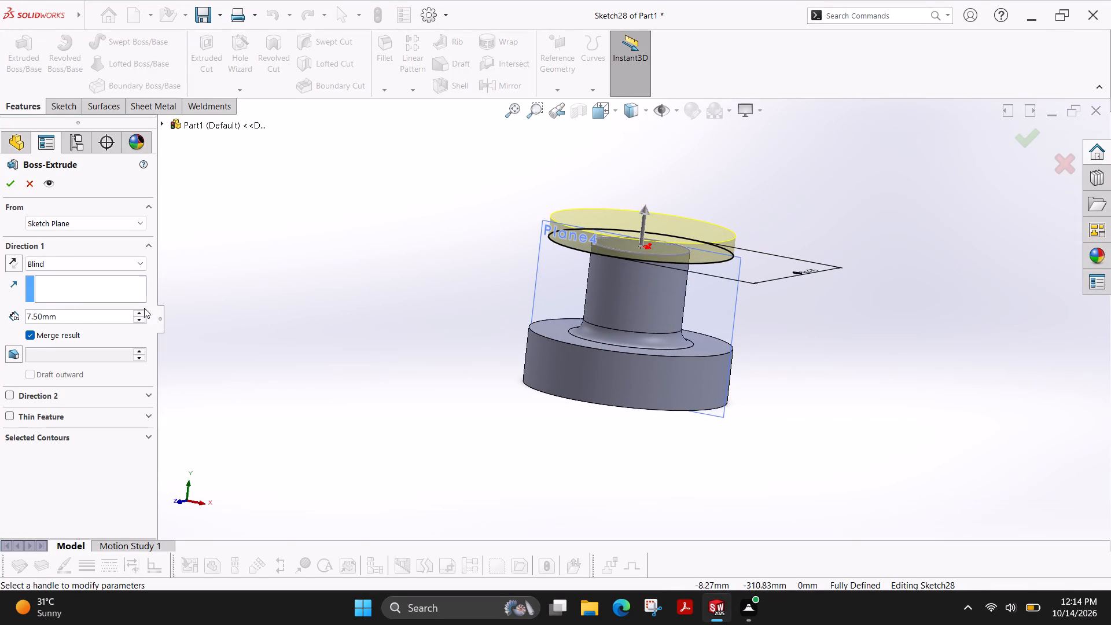
{"action": "left_click", "coordinate": [10, 355]}
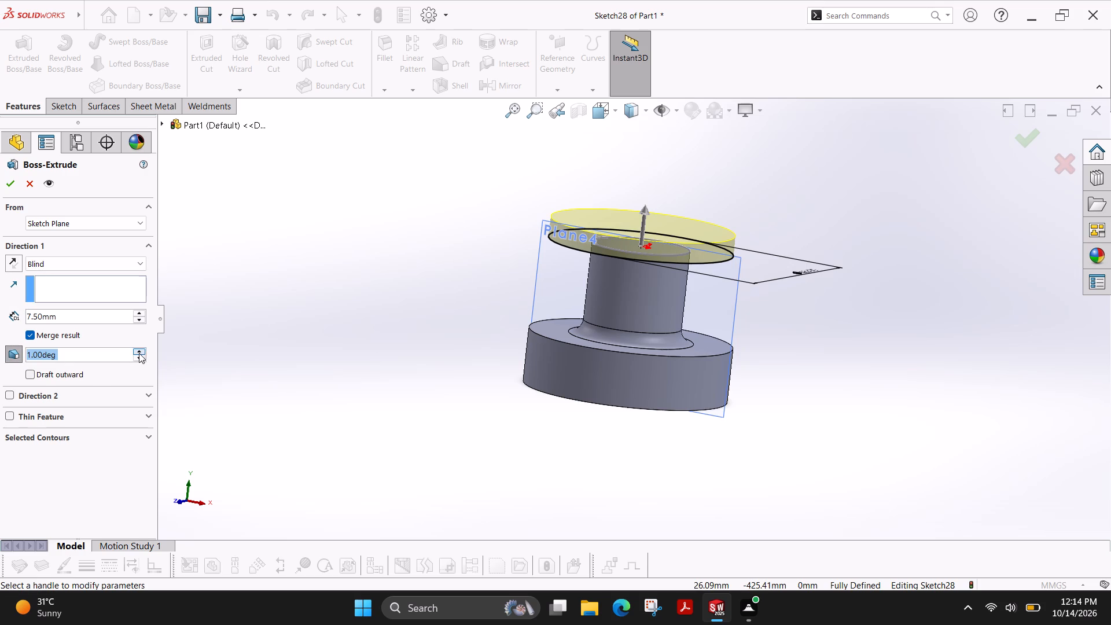
{"action": "left_click", "coordinate": [139, 353]}
{"action": "left_click", "coordinate": [139, 353]}
{"action": "triple_click", "coordinate": [139, 353]}
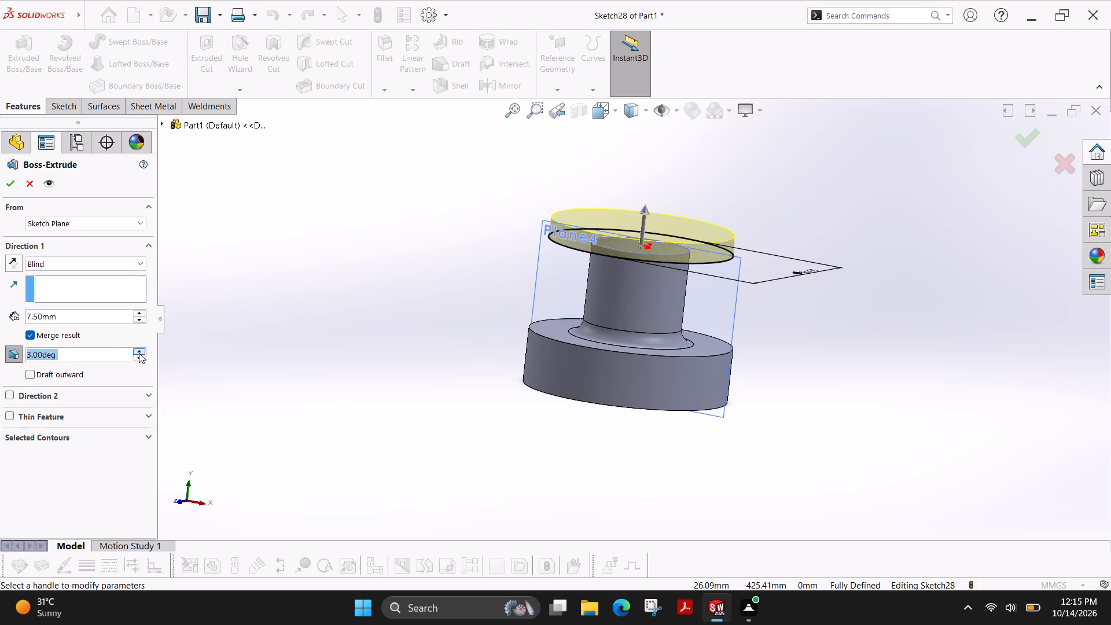
{"action": "triple_click", "coordinate": [139, 353]}
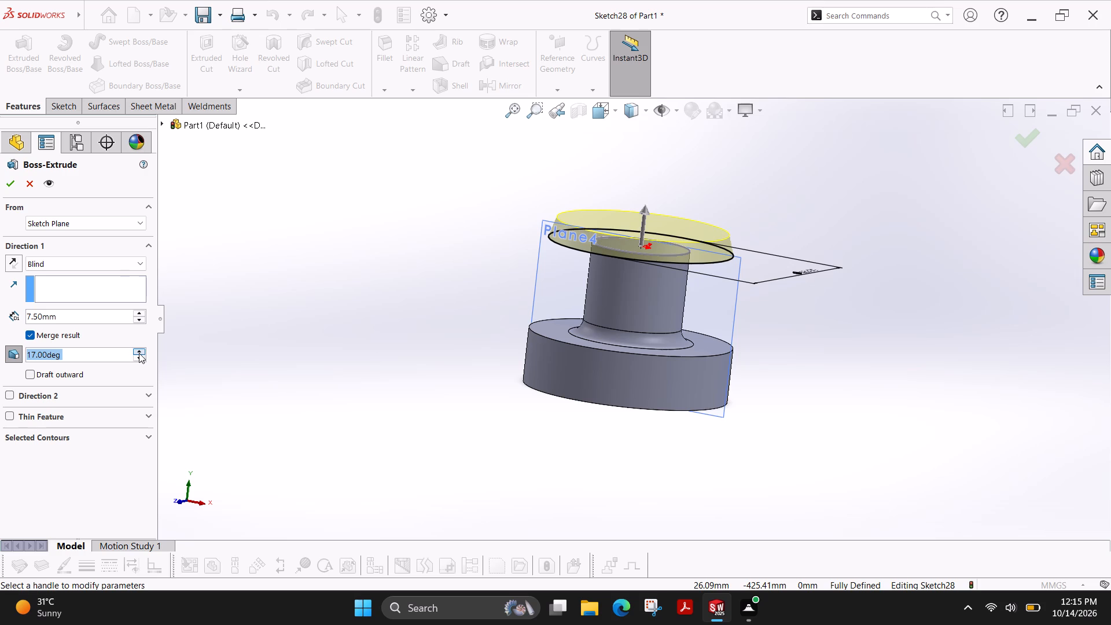
{"action": "left_click", "coordinate": [139, 353]}
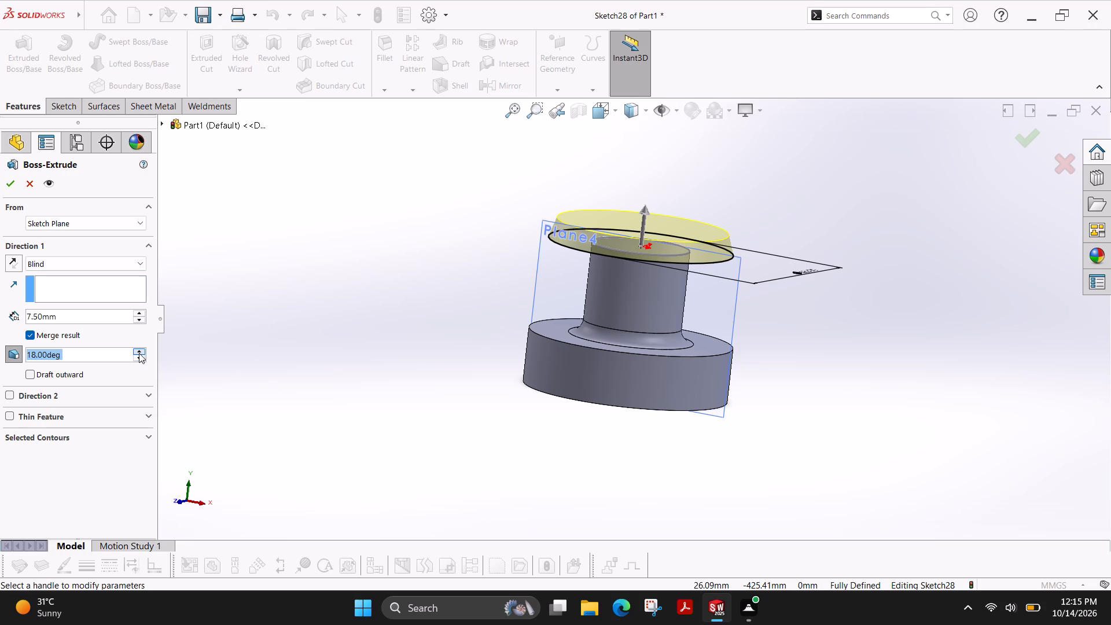
{"action": "left_click", "coordinate": [139, 353]}
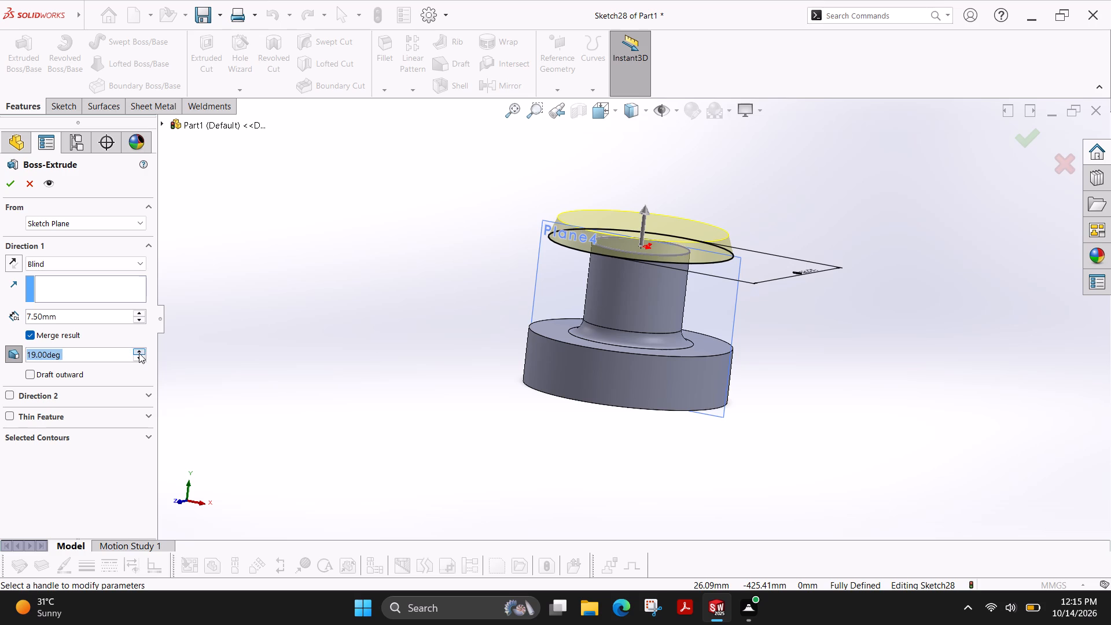
{"action": "left_click", "coordinate": [139, 353]}
{"action": "left_click", "coordinate": [6, 182]}
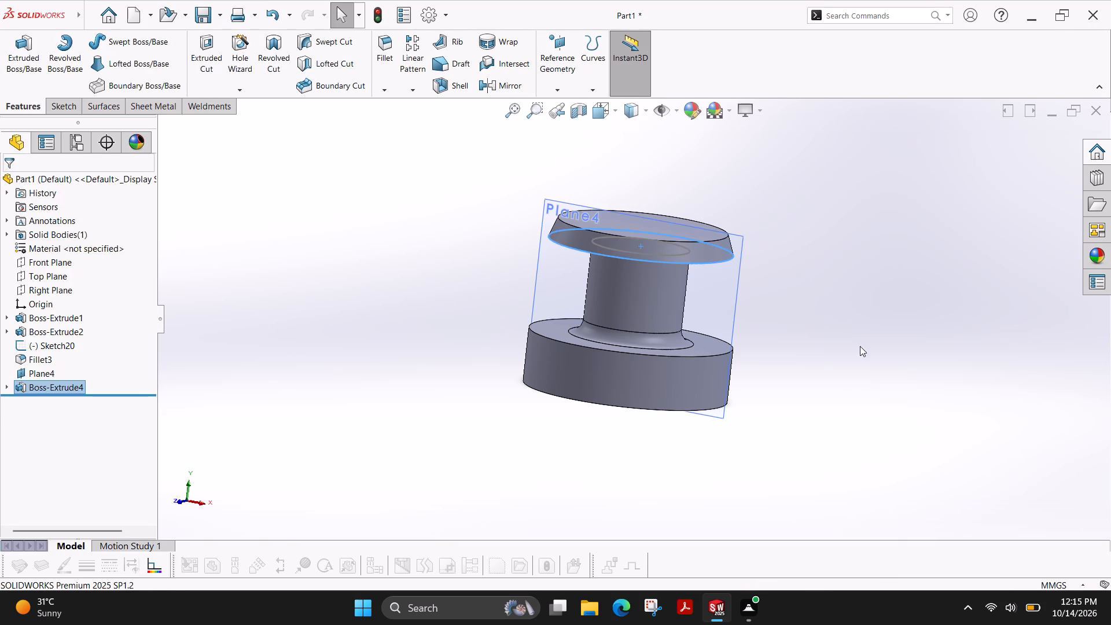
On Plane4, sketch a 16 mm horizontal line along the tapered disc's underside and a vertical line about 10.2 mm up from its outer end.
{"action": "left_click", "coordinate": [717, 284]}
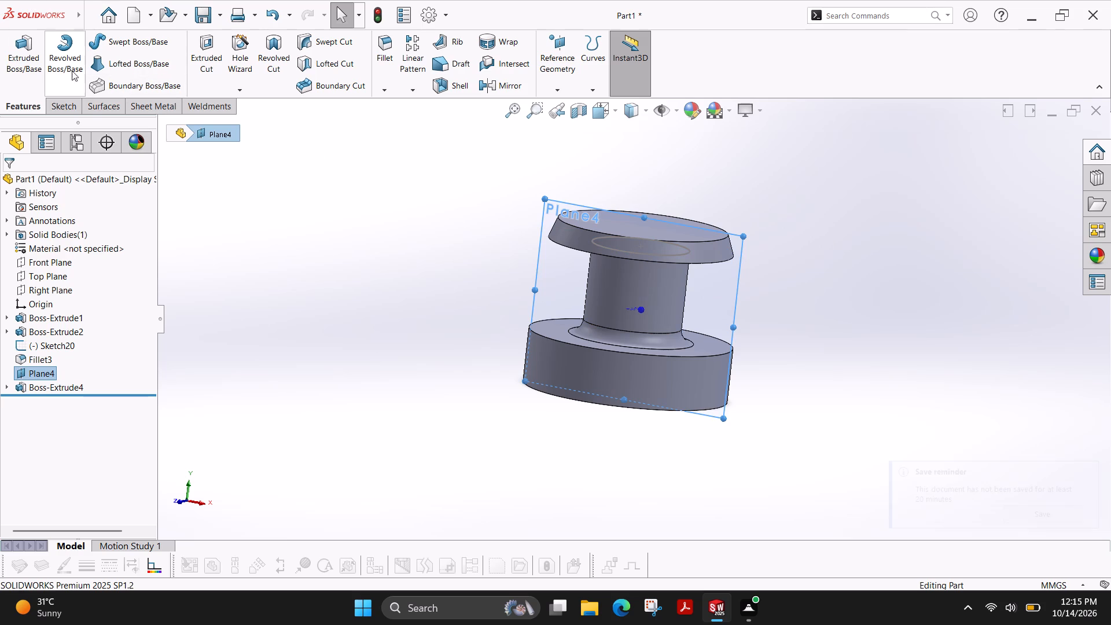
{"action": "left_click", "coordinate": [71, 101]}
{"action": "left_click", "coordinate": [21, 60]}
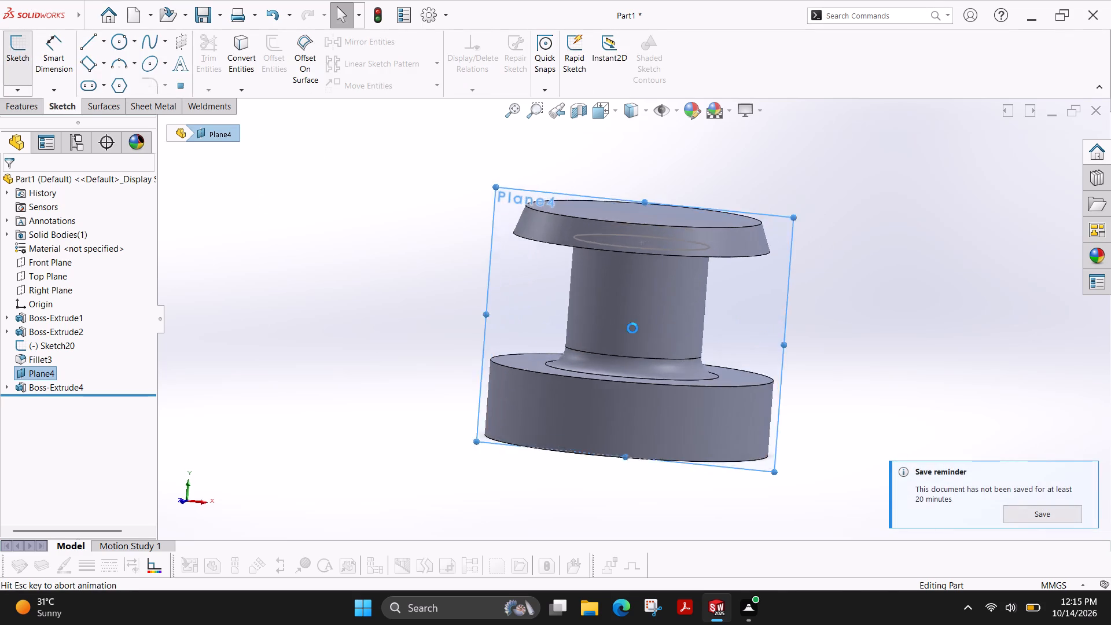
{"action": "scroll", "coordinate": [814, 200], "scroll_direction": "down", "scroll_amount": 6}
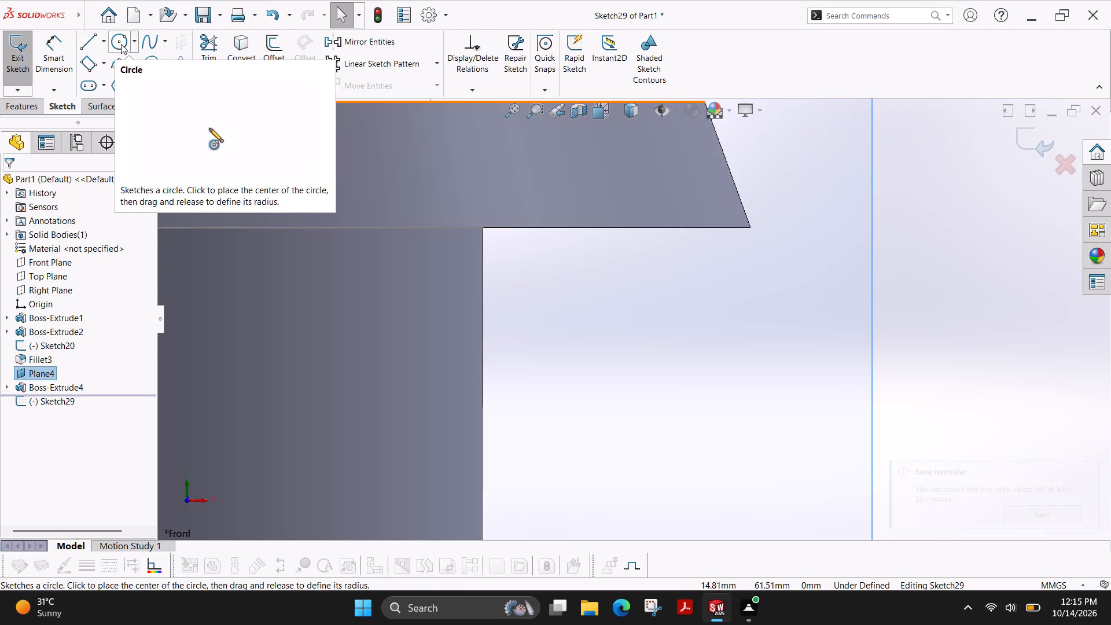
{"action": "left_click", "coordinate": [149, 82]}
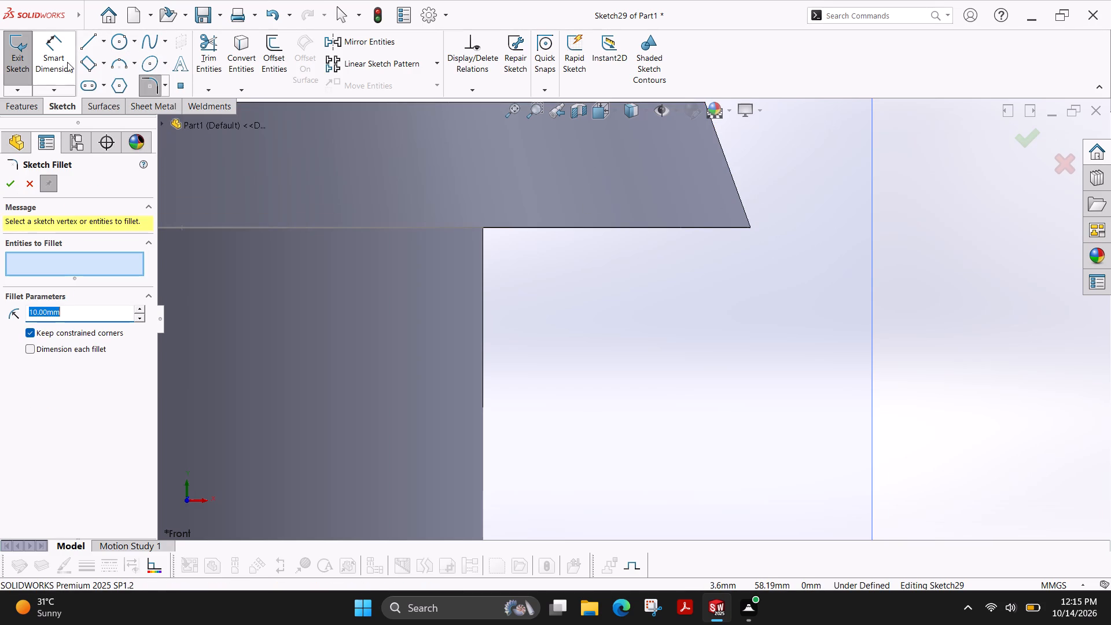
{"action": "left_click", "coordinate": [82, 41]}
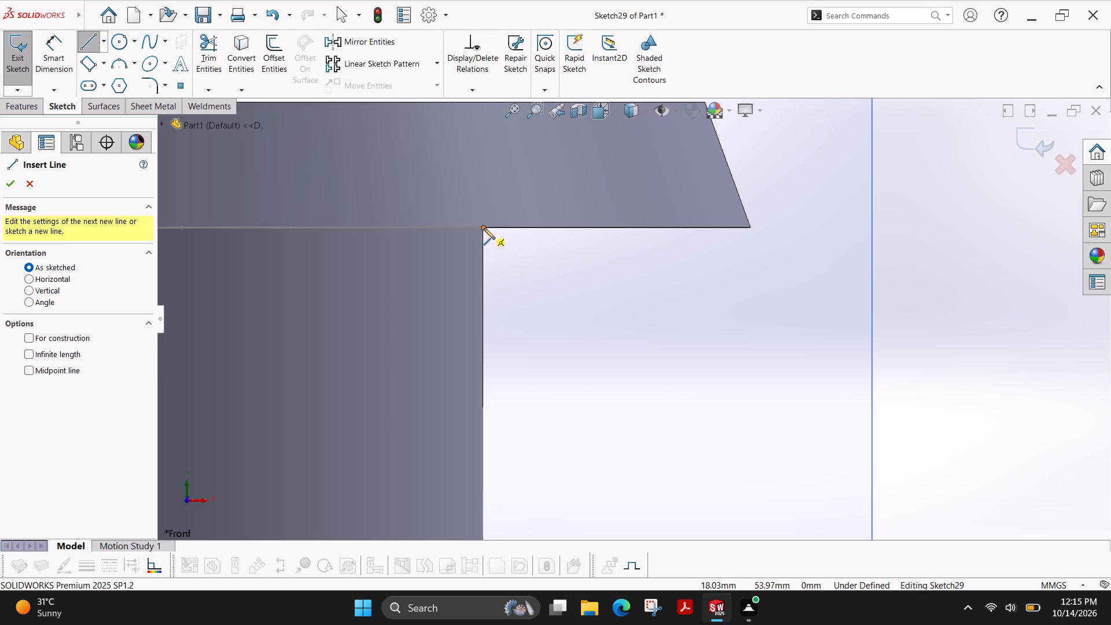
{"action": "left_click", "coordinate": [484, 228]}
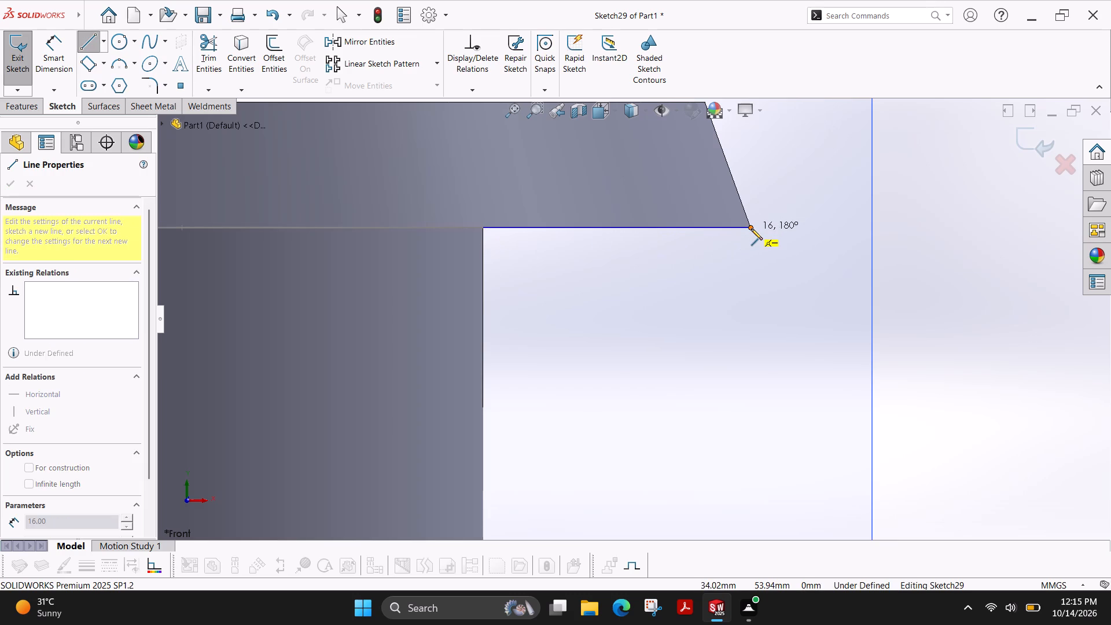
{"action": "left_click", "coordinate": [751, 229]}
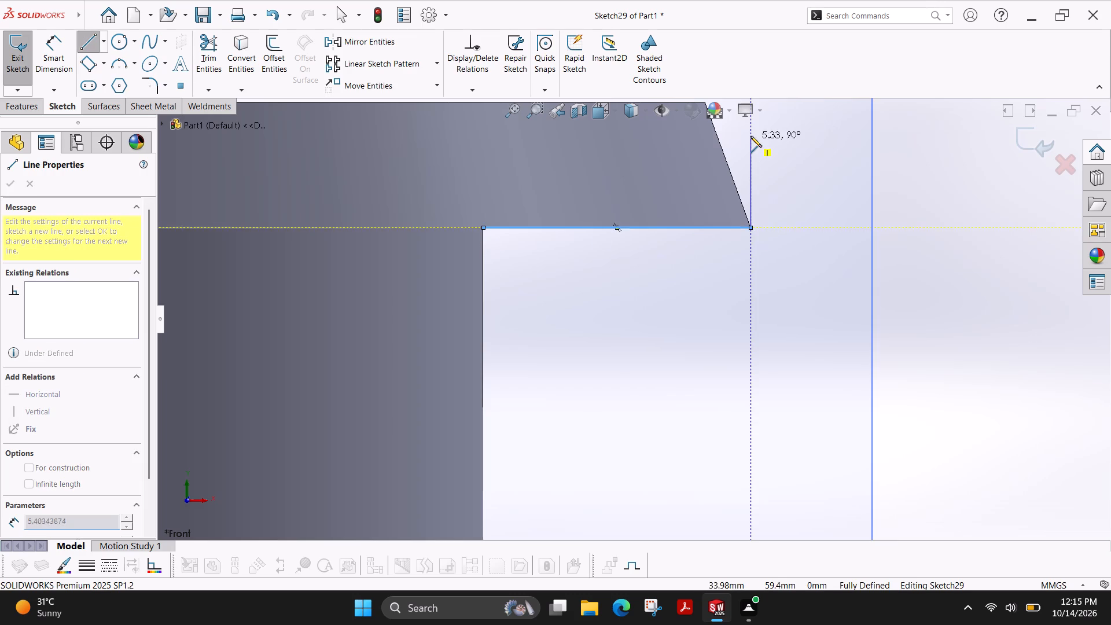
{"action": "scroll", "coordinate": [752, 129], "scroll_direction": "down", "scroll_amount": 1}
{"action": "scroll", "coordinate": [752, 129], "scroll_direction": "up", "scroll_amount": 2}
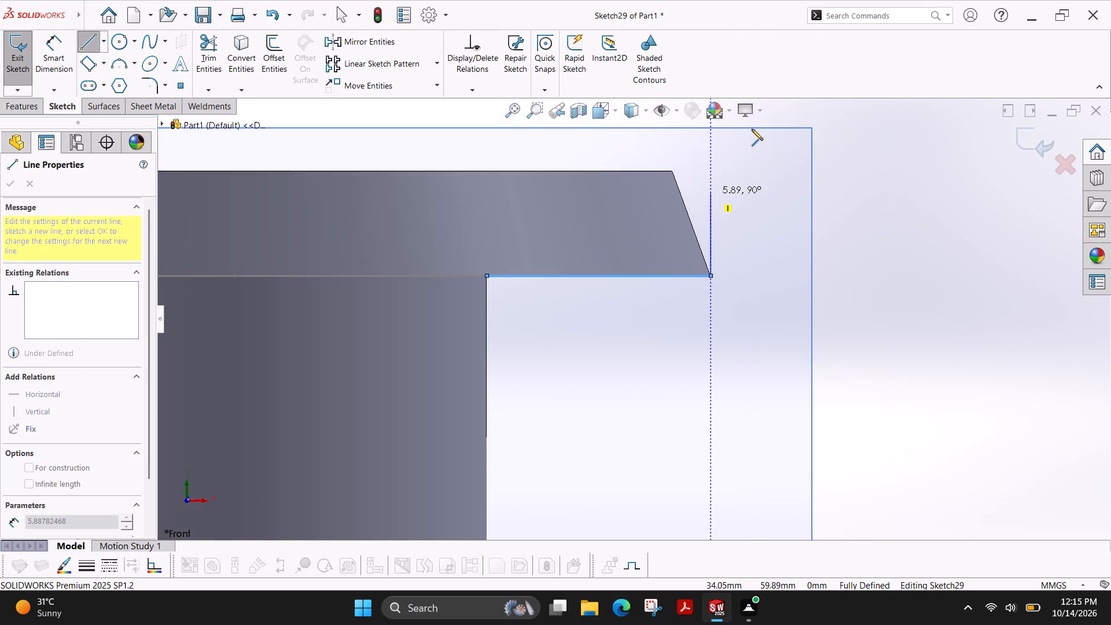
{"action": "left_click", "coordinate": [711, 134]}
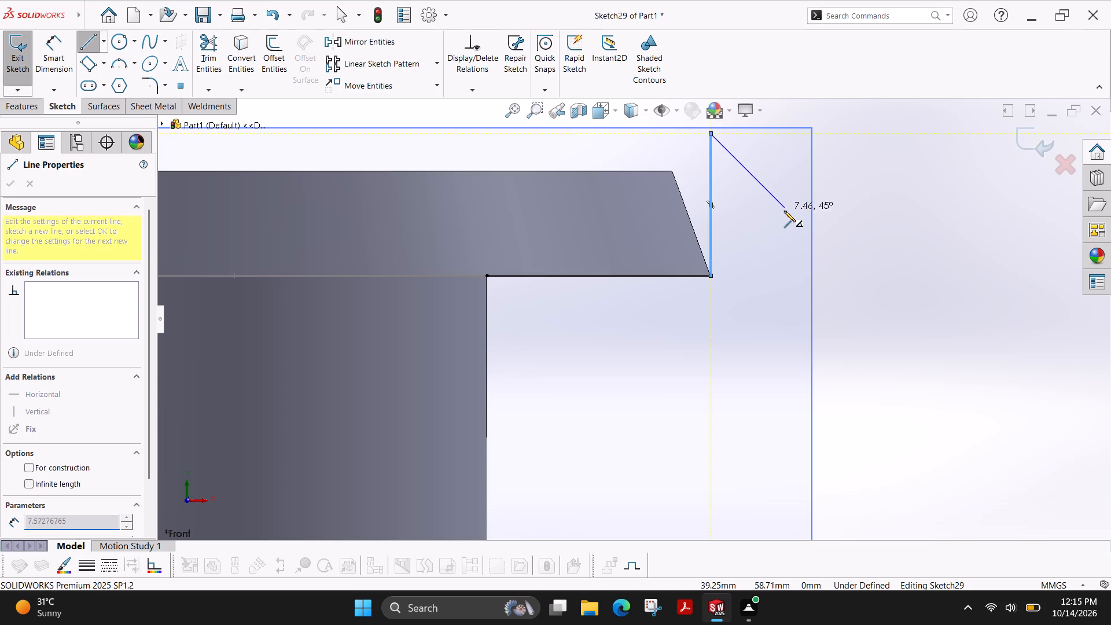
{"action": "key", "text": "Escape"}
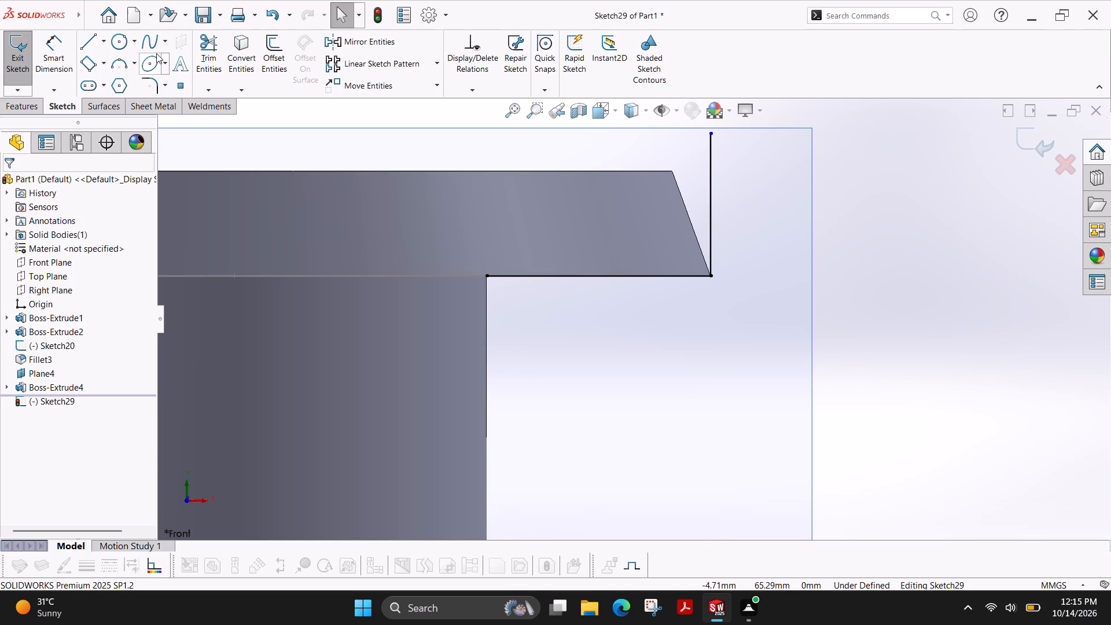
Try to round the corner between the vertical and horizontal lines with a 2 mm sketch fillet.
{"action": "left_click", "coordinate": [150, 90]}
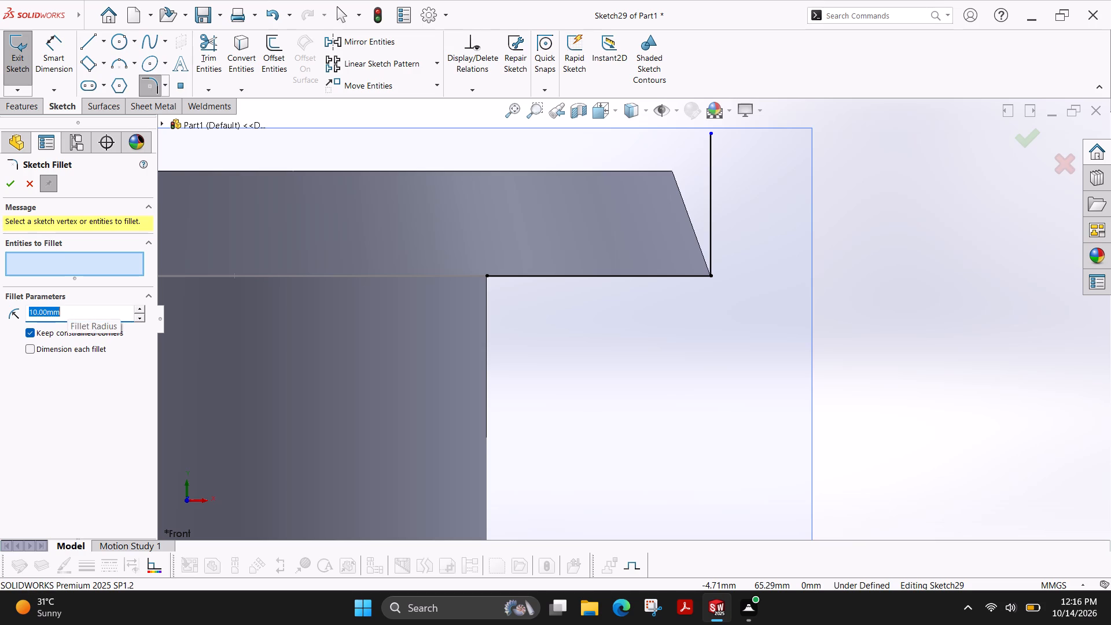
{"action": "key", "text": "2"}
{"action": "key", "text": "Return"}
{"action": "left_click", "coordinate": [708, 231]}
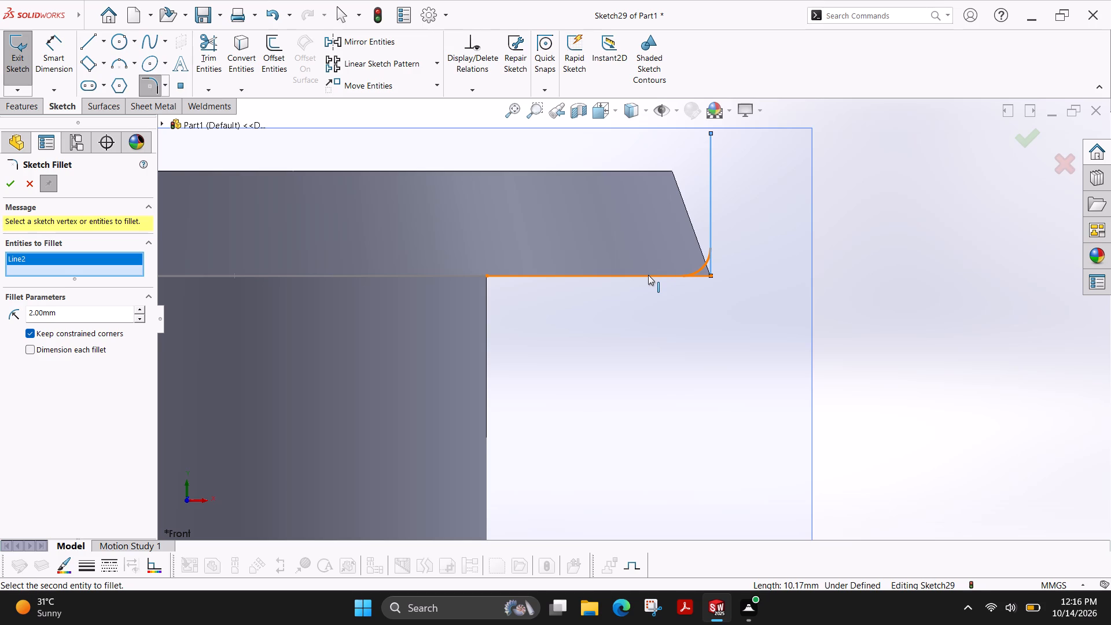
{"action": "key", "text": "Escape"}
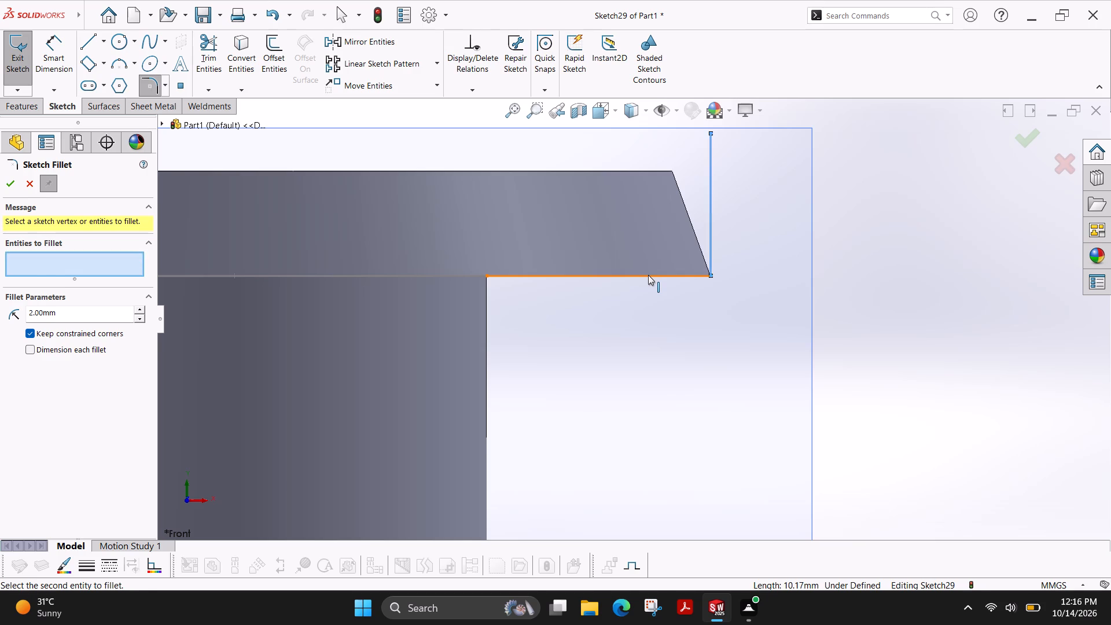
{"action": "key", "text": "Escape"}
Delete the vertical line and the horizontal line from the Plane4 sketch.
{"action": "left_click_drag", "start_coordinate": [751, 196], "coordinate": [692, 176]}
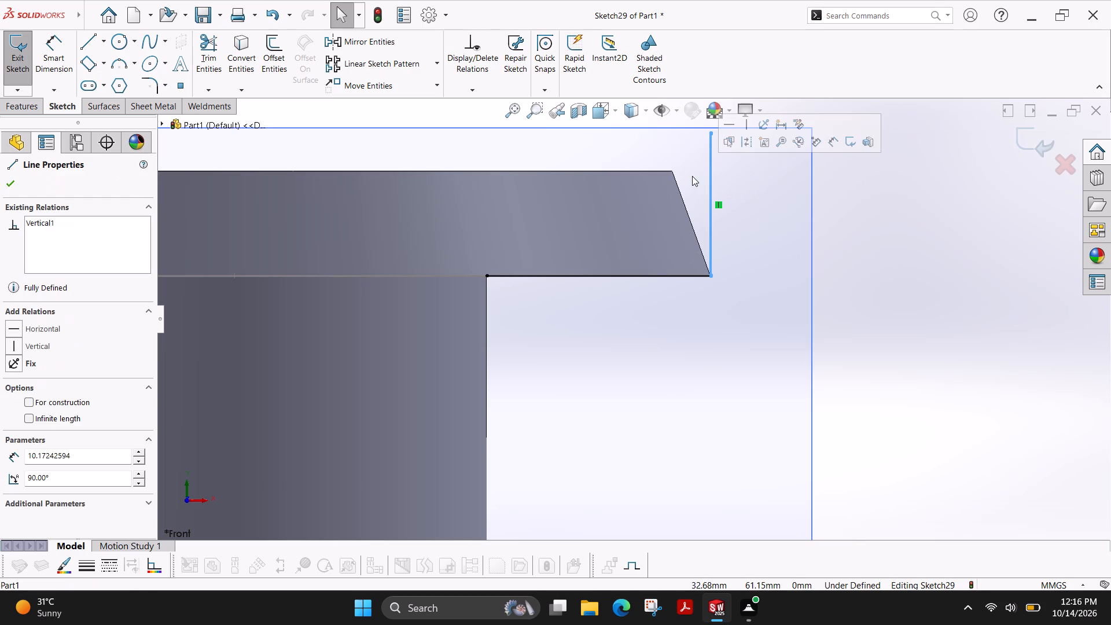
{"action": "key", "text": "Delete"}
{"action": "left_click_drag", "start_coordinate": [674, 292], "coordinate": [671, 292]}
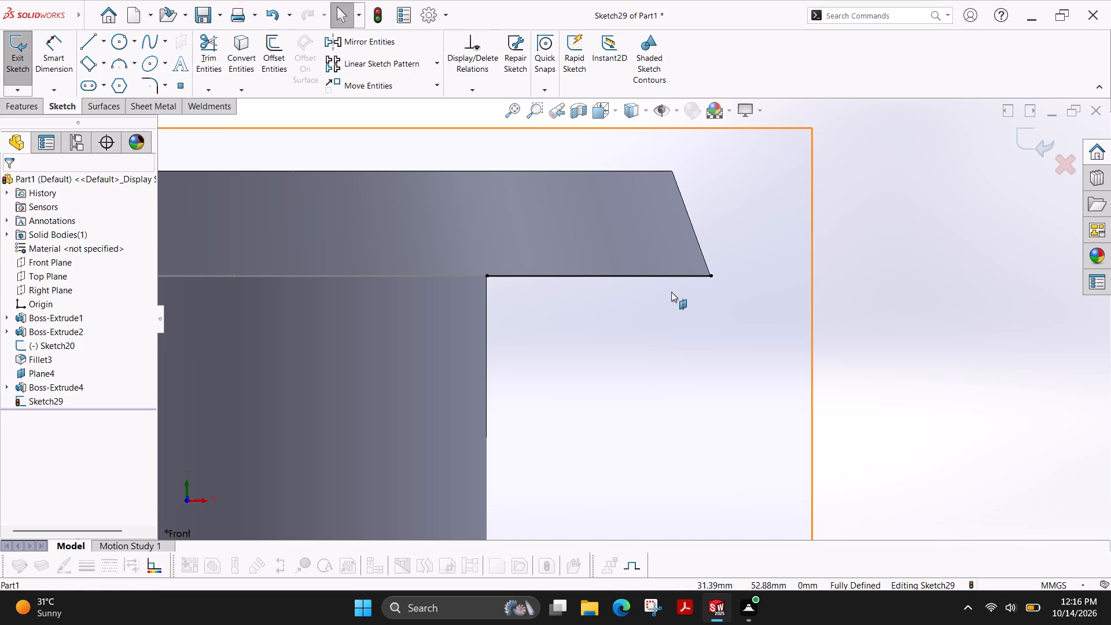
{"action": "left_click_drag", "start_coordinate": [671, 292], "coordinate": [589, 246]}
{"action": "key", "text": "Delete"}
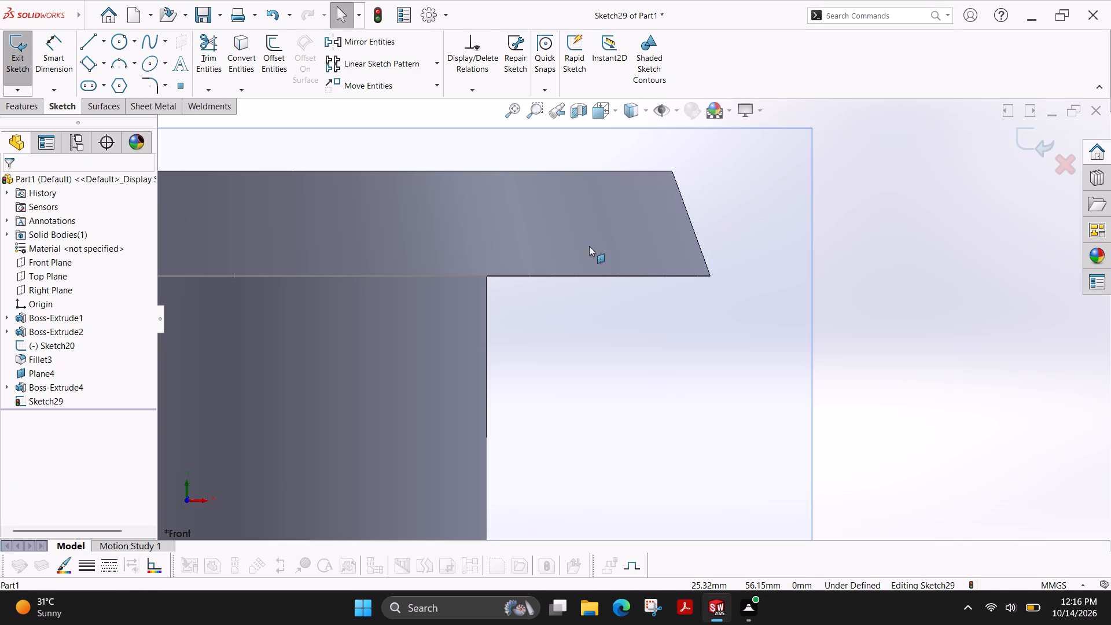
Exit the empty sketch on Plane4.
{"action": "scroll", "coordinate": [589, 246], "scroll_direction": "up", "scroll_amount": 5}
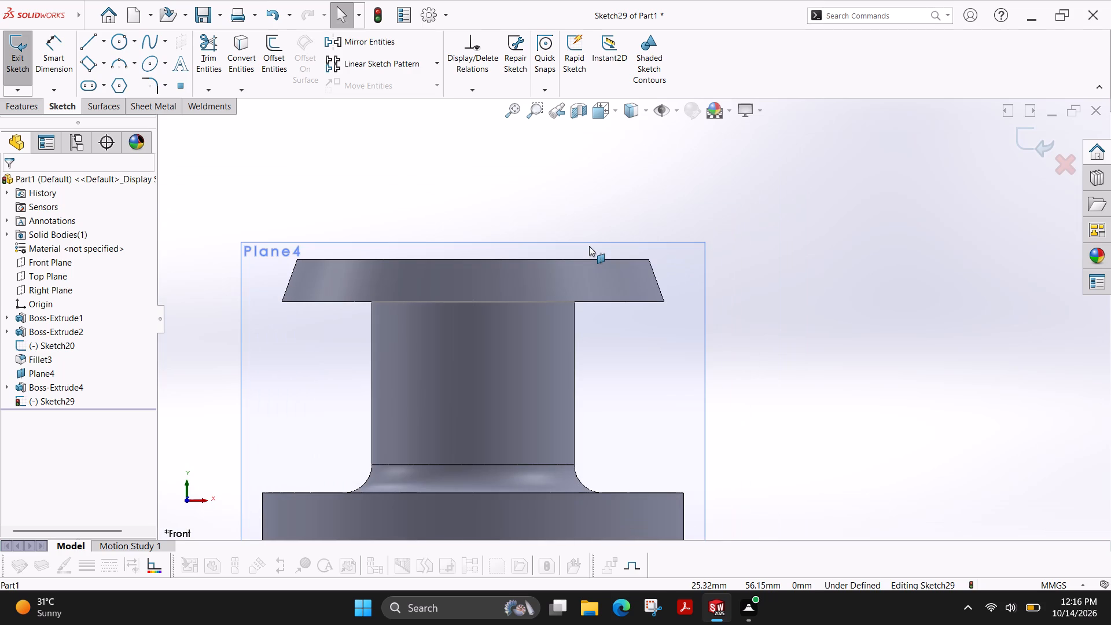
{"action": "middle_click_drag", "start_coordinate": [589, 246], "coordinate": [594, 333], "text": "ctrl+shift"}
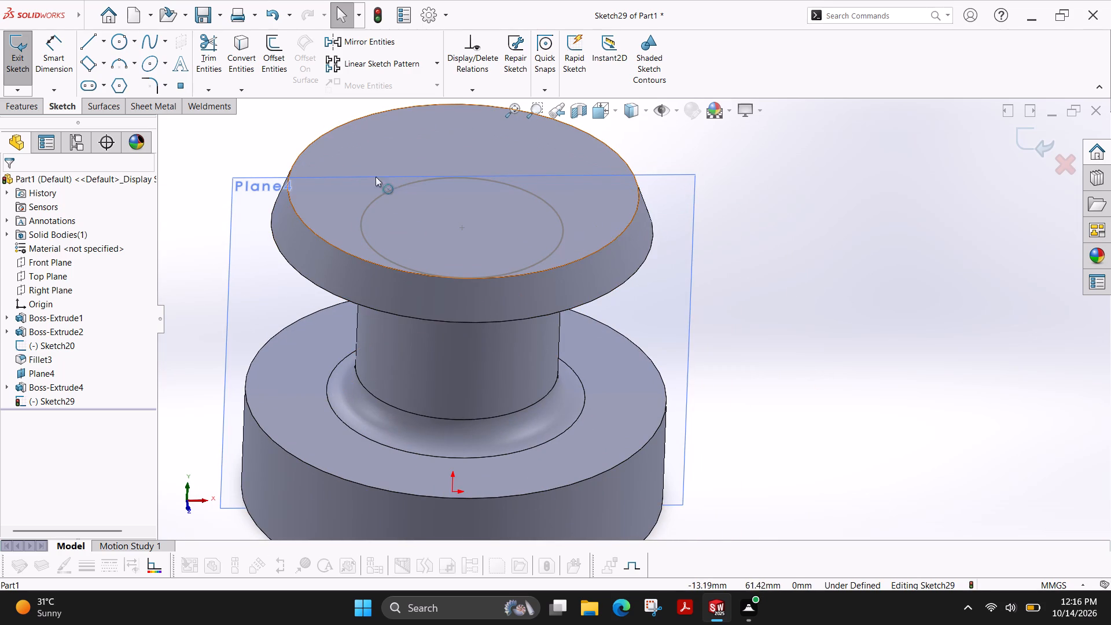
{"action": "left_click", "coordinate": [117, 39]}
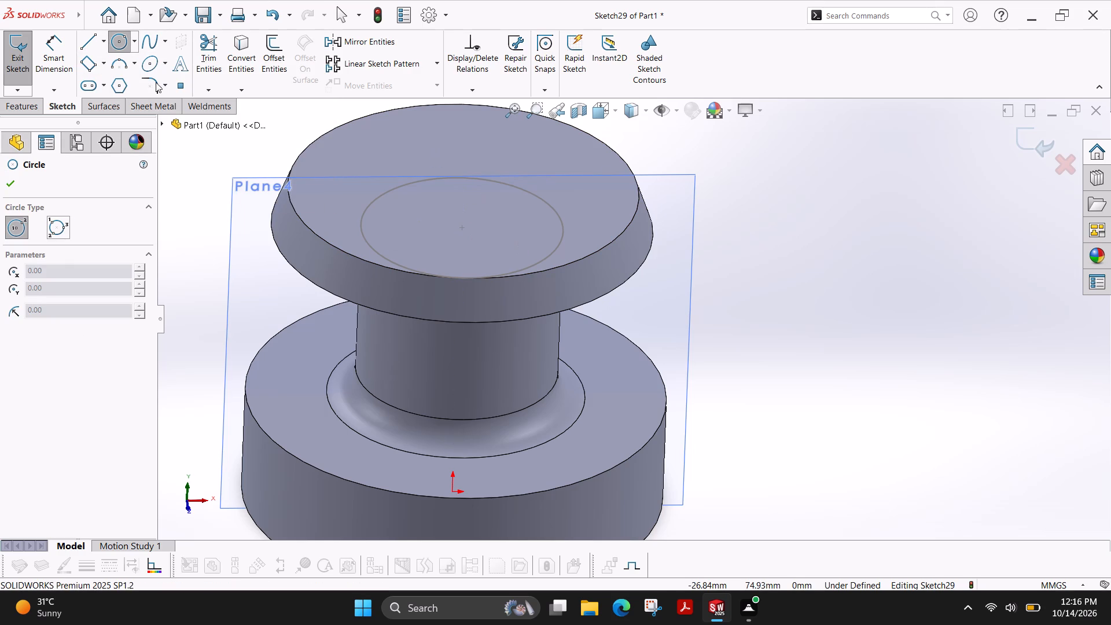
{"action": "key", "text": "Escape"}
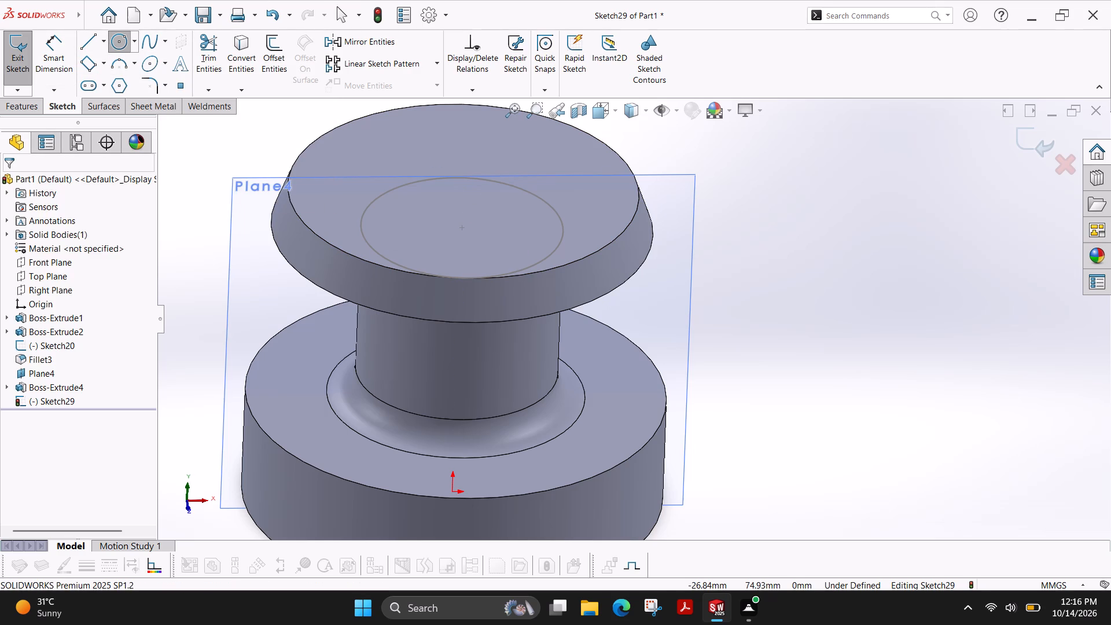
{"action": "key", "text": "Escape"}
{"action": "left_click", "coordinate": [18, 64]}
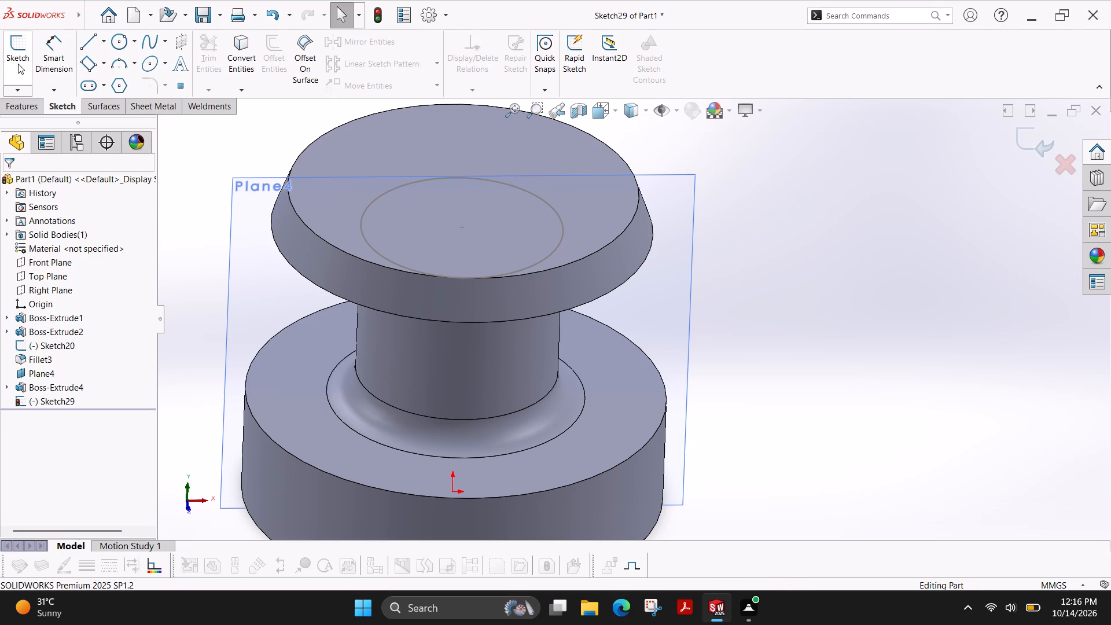
On the tapered disc's top face, sketch a circle centred on the origin, about 50.4 mm in diameter.
{"action": "scroll", "coordinate": [449, 185], "scroll_direction": "down", "scroll_amount": 2}
{"action": "scroll", "coordinate": [449, 185], "scroll_direction": "up", "scroll_amount": 2}
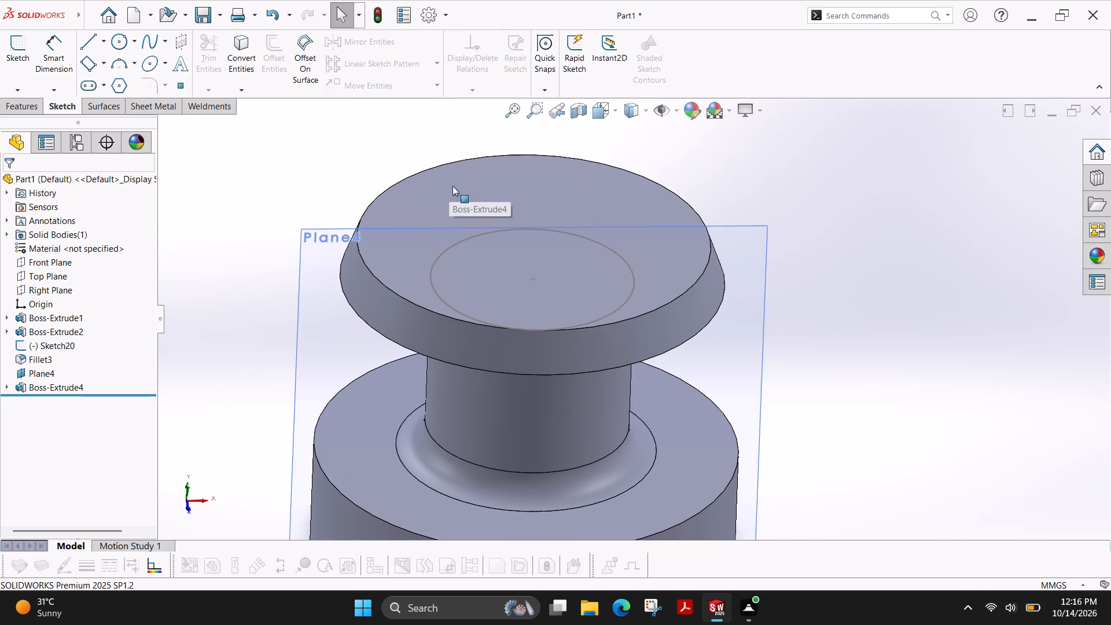
{"action": "middle_click_drag", "start_coordinate": [498, 229], "coordinate": [503, 170], "text": "ctrl+shift"}
{"action": "left_click", "coordinate": [637, 247]}
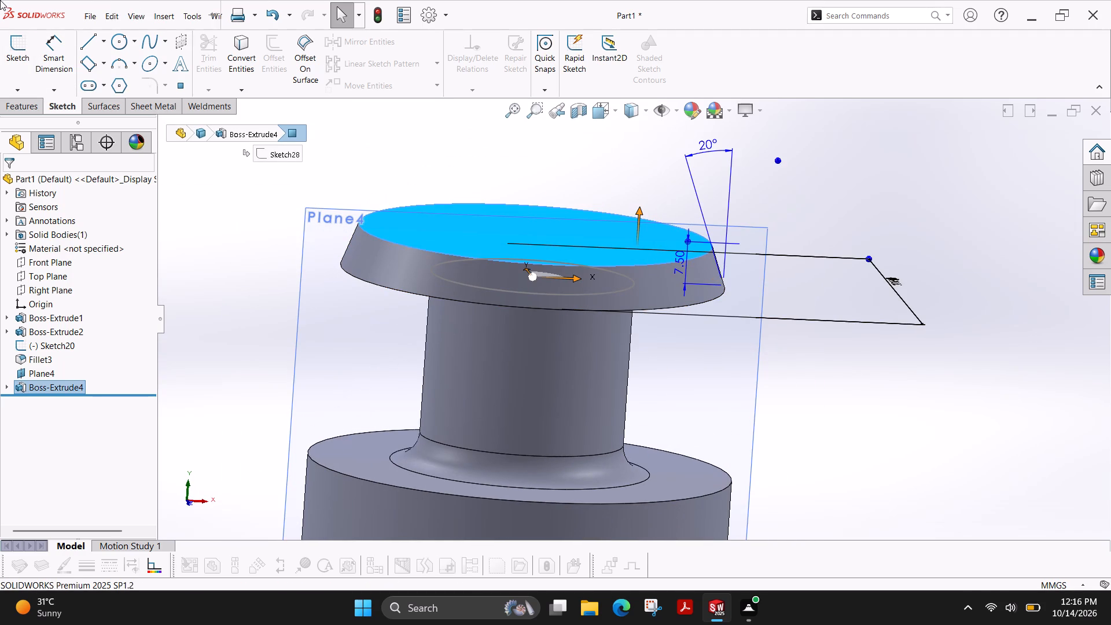
{"action": "left_click", "coordinate": [24, 45]}
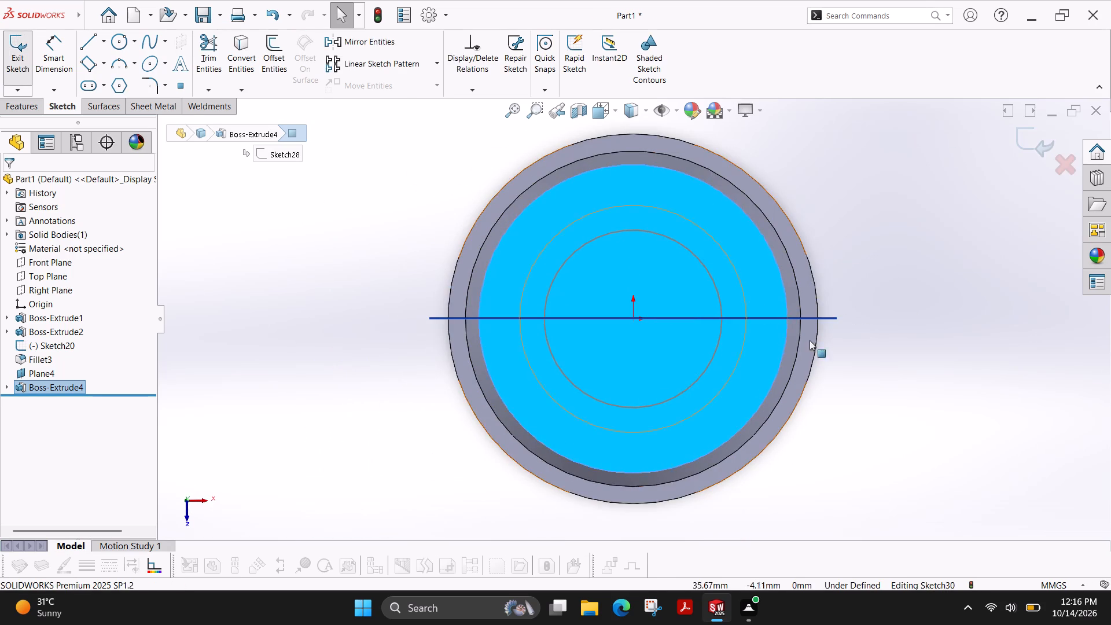
{"action": "scroll", "coordinate": [736, 321], "scroll_direction": "down", "scroll_amount": 1}
{"action": "scroll", "coordinate": [712, 306], "scroll_direction": "up", "scroll_amount": 1}
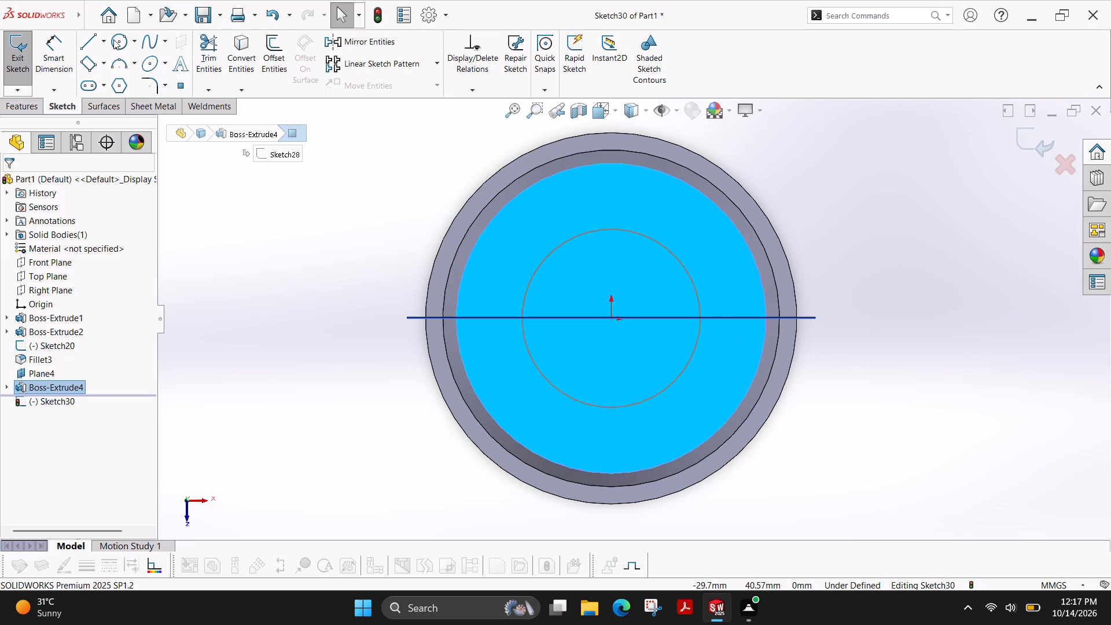
{"action": "left_click", "coordinate": [116, 47]}
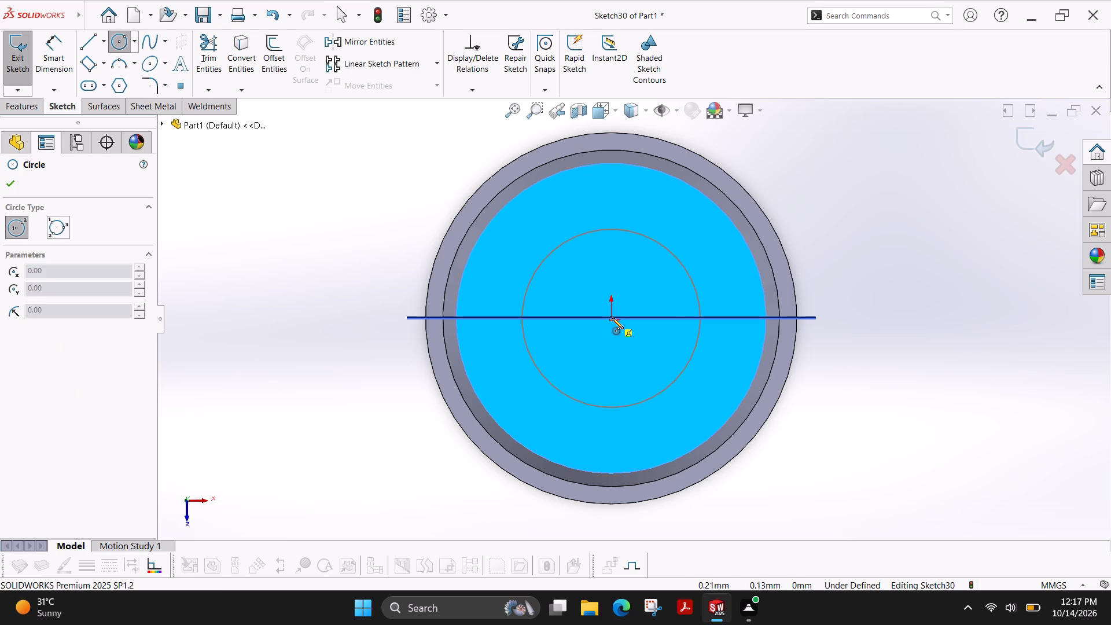
{"action": "left_click", "coordinate": [613, 318]}
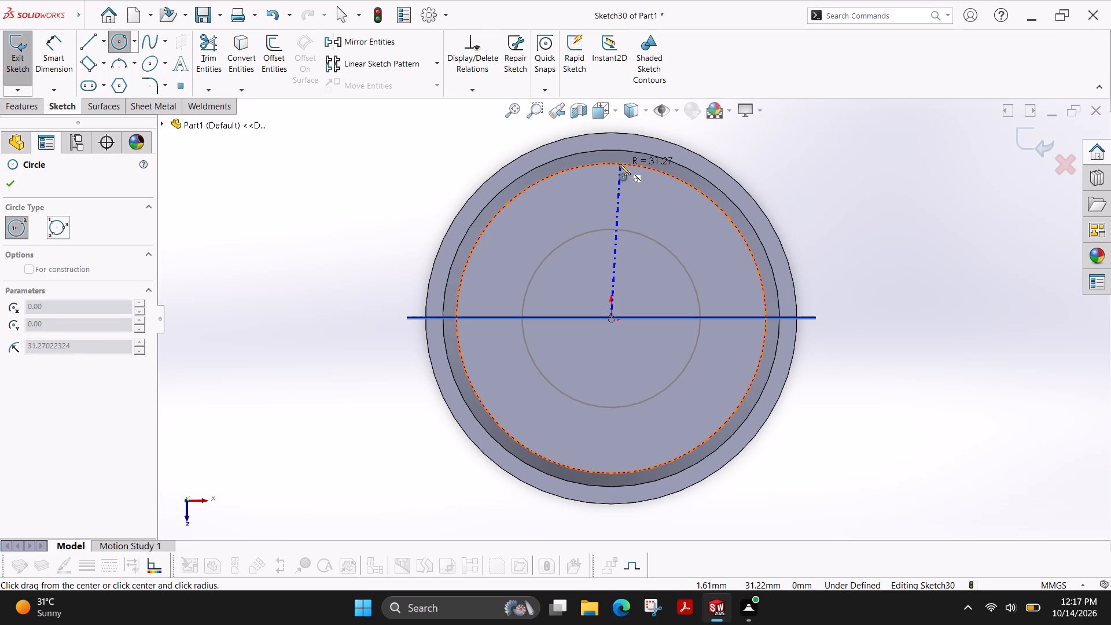
{"action": "scroll", "coordinate": [619, 164], "scroll_direction": "down", "scroll_amount": 8}
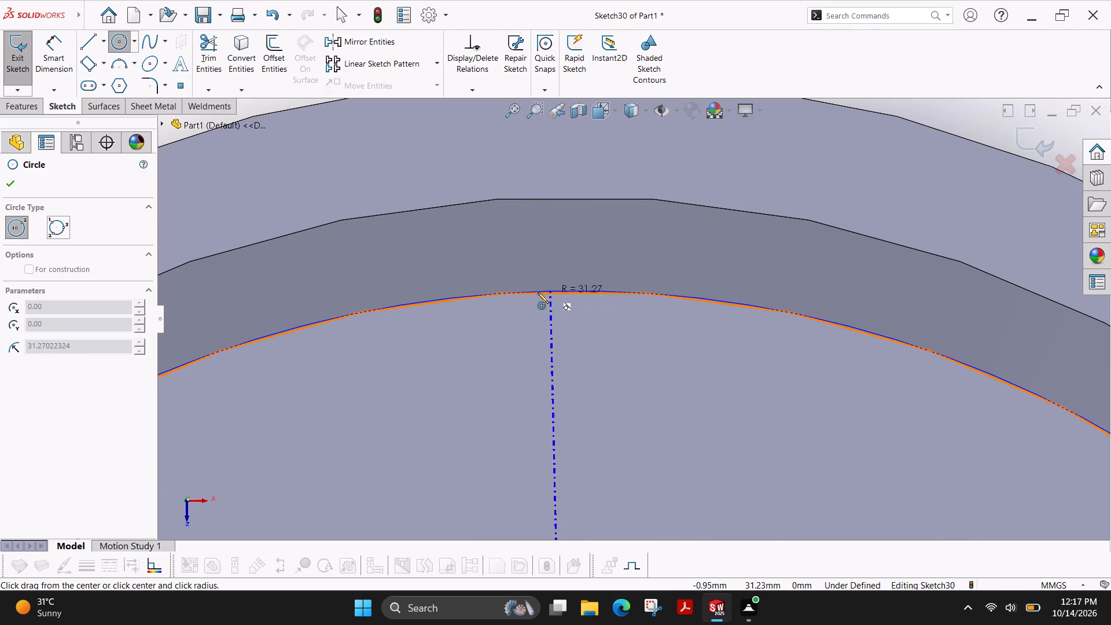
{"action": "scroll", "coordinate": [488, 292], "scroll_direction": "up", "scroll_amount": 9}
{"action": "scroll", "coordinate": [687, 383], "scroll_direction": "down", "scroll_amount": 2}
{"action": "scroll", "coordinate": [678, 384], "scroll_direction": "up", "scroll_amount": 4}
{"action": "scroll", "coordinate": [673, 384], "scroll_direction": "down", "scroll_amount": 2}
{"action": "scroll", "coordinate": [668, 384], "scroll_direction": "up", "scroll_amount": 2}
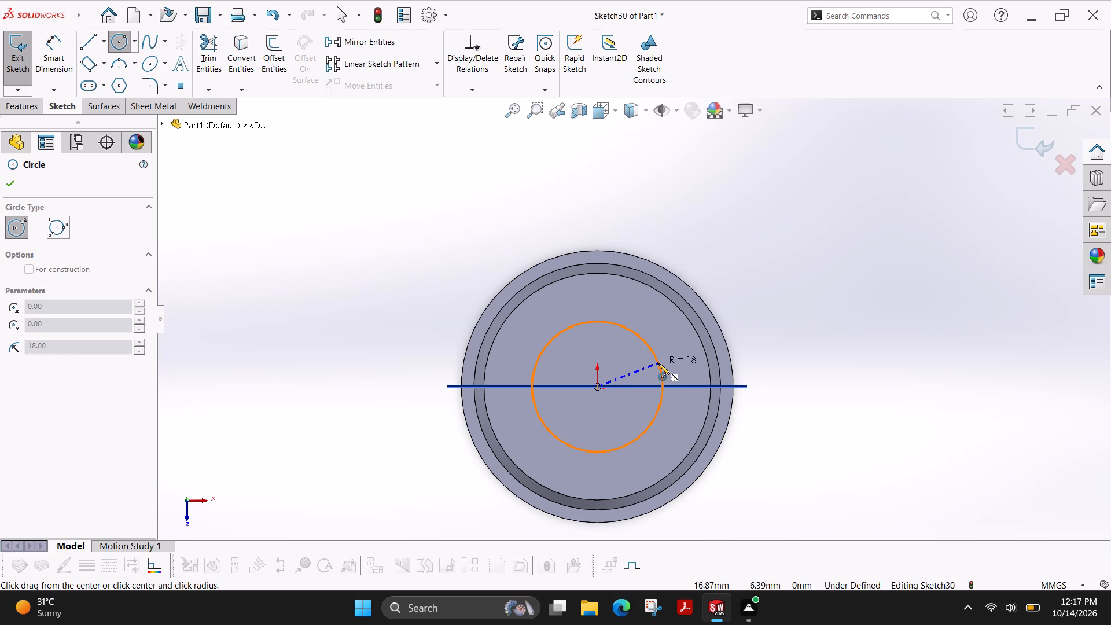
{"action": "left_click", "coordinate": [606, 296]}
Dimension the new circle's diameter as 56 mm.
{"action": "left_click", "coordinate": [58, 67]}
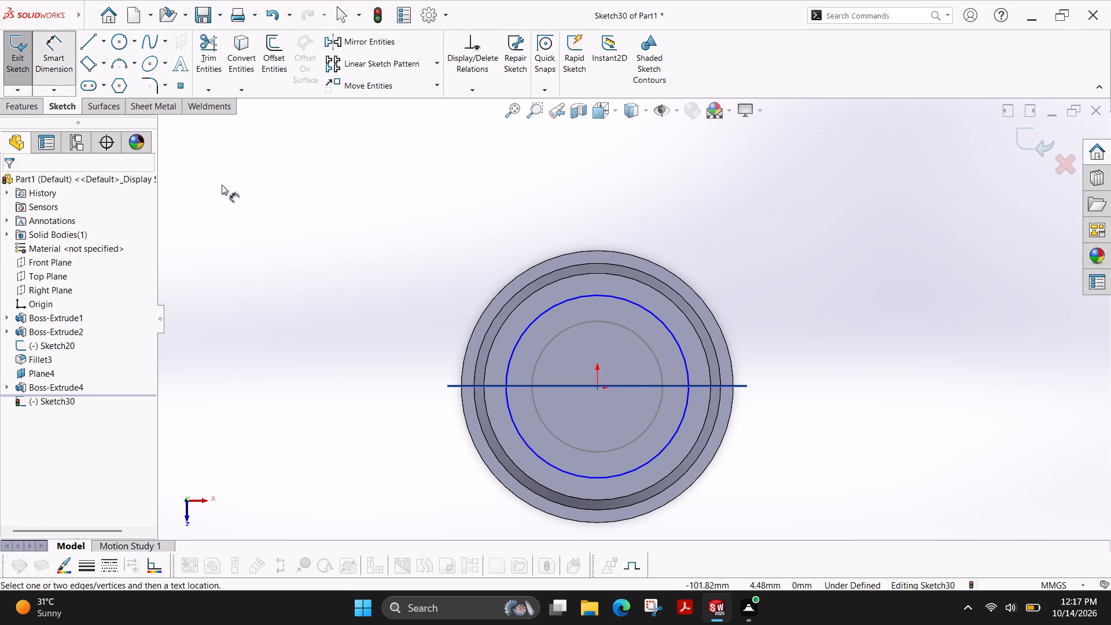
{"action": "left_click", "coordinate": [675, 343]}
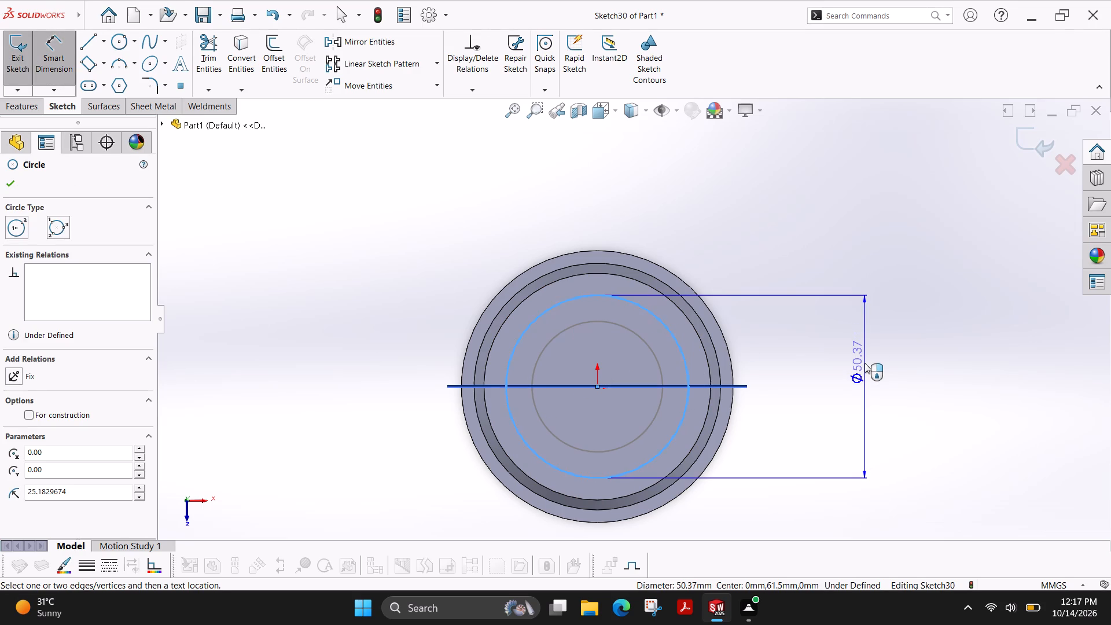
{"action": "left_click", "coordinate": [864, 363]}
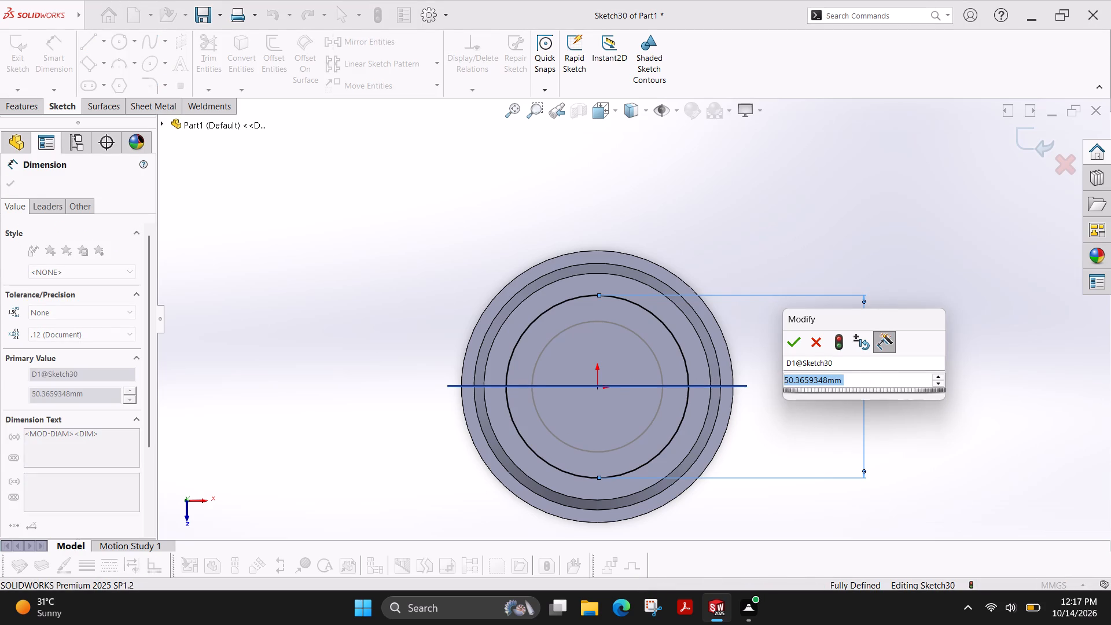
{"action": "type", "text": "56"}
{"action": "key", "text": "Return"}
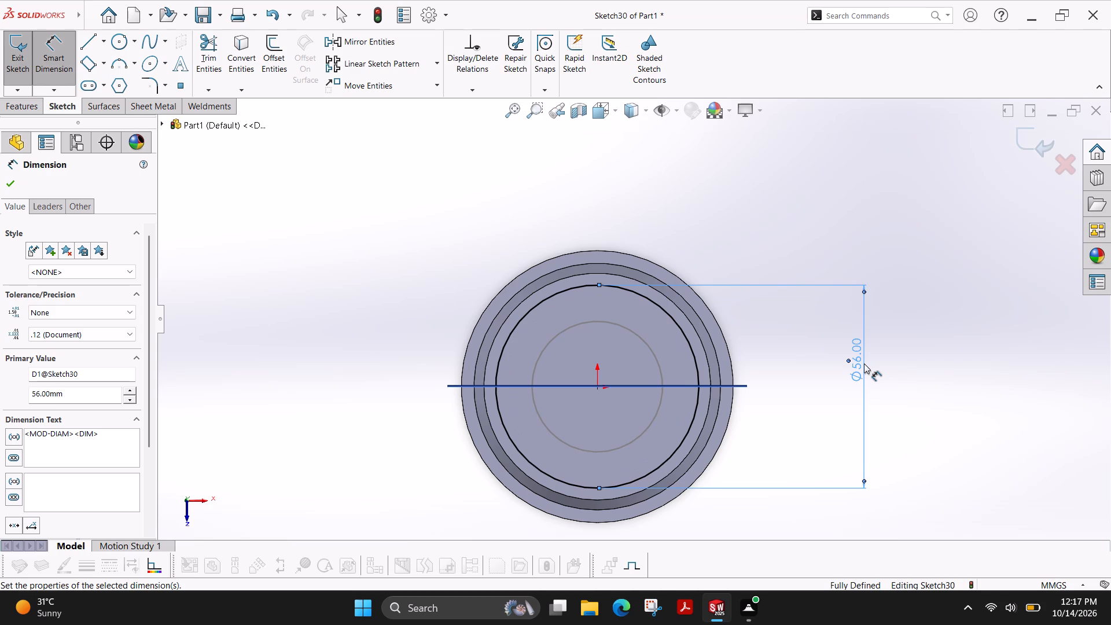
Cut the 56 mm circle 3.5 mm deep into the top of the tapered disc as a blind Extruded Cut.
{"action": "left_click", "coordinate": [34, 102]}
{"action": "left_click", "coordinate": [201, 52]}
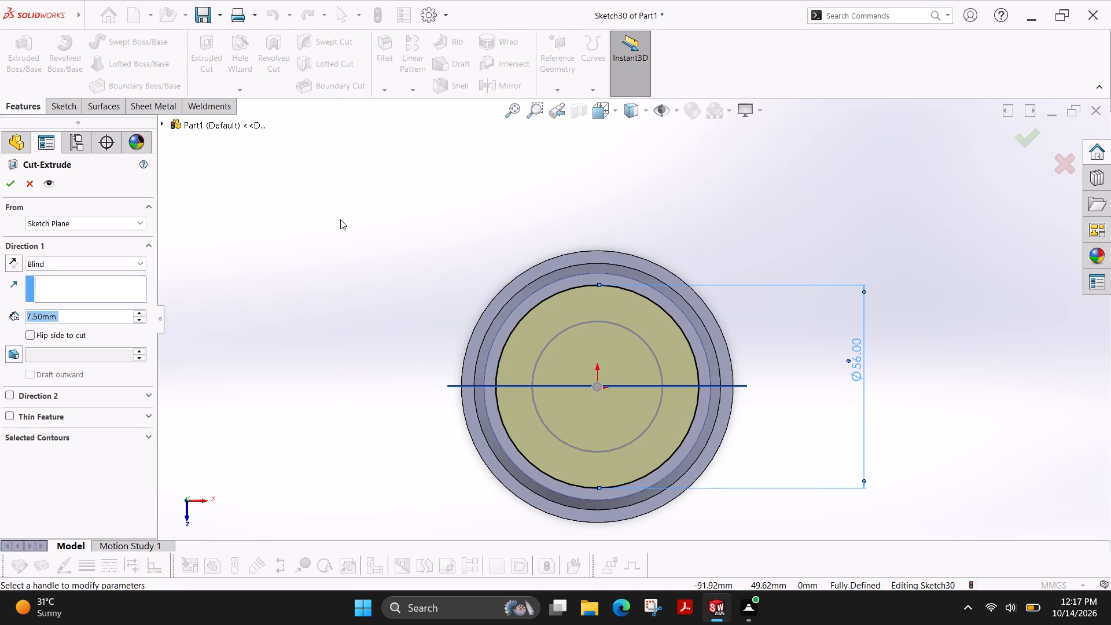
{"action": "middle_click_drag", "start_coordinate": [487, 233], "coordinate": [434, 98], "text": "ctrl+shift"}
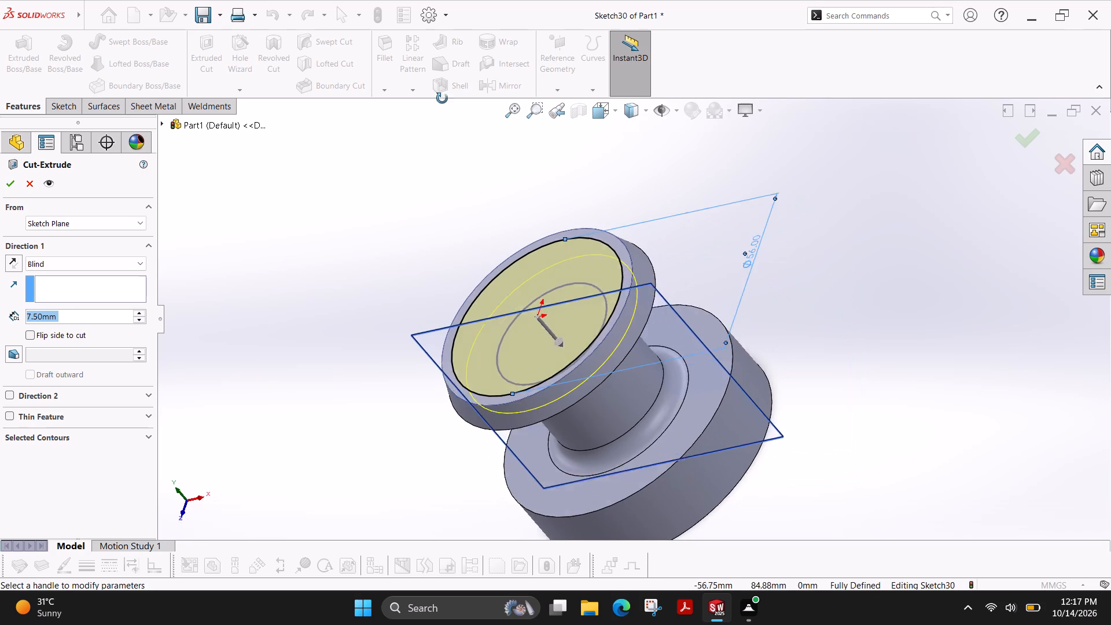
{"action": "middle_click_drag", "start_coordinate": [764, 439], "coordinate": [786, 361], "text": "ctrl+shift"}
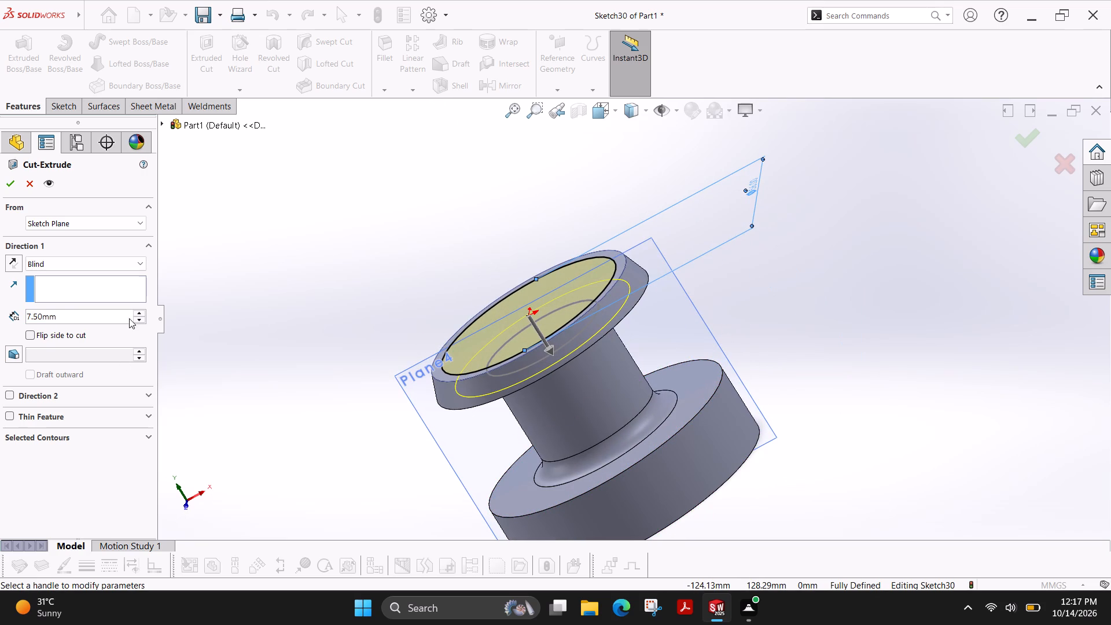
{"action": "left_click", "coordinate": [139, 317]}
{"action": "left_click", "coordinate": [139, 317]}
{"action": "triple_click", "coordinate": [139, 317]}
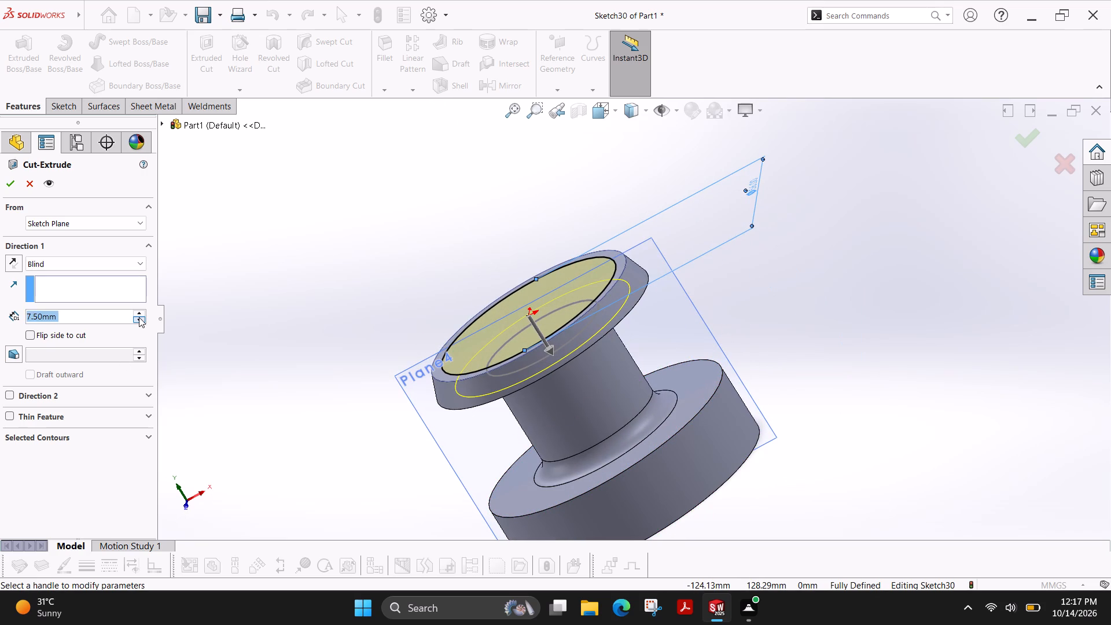
{"action": "double_click", "coordinate": [111, 317]}
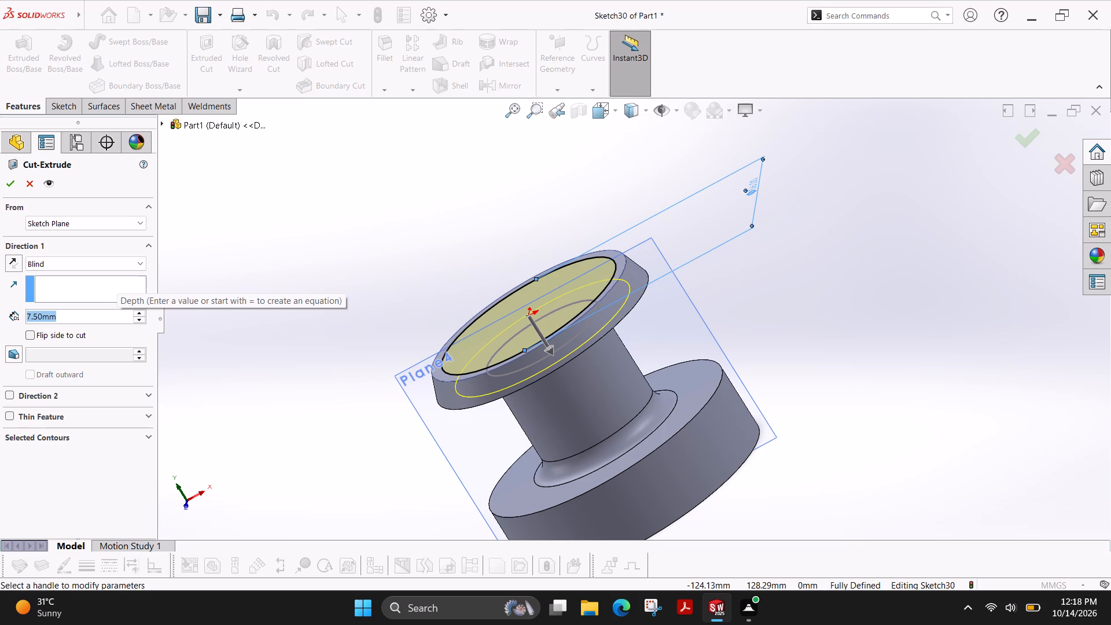
{"action": "type", "text": "3.5"}
{"action": "key", "text": "Return"}
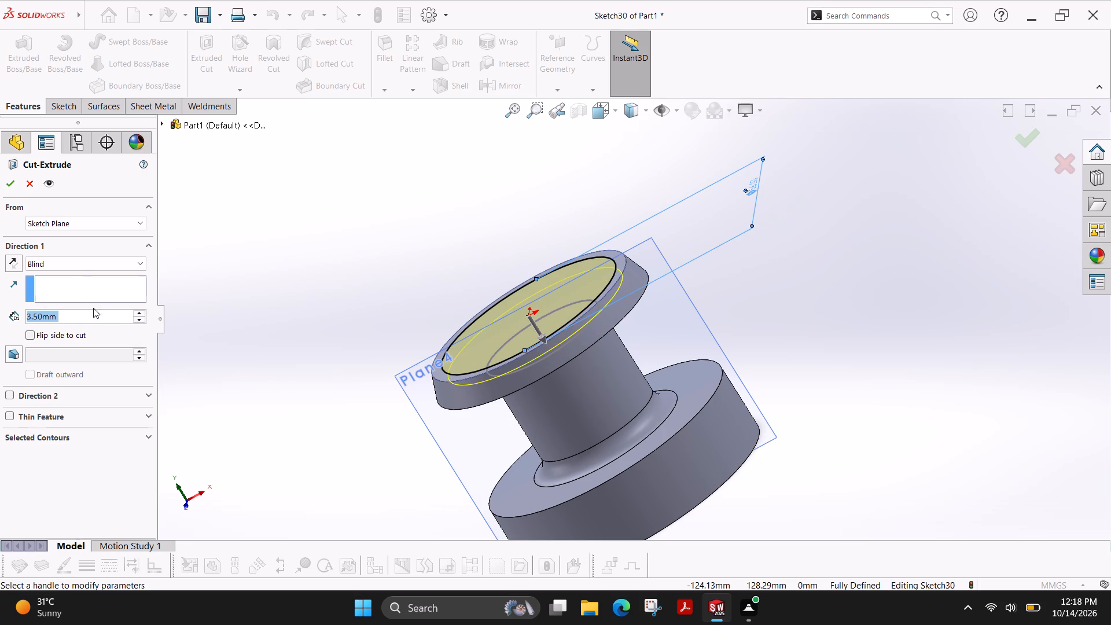
{"action": "left_click", "coordinate": [11, 182]}
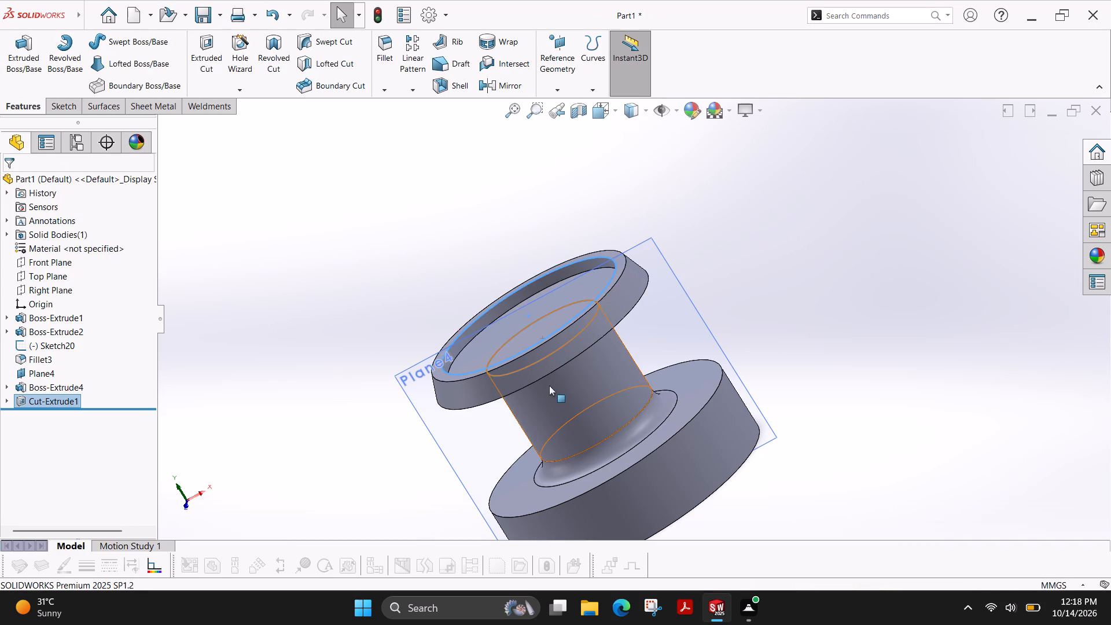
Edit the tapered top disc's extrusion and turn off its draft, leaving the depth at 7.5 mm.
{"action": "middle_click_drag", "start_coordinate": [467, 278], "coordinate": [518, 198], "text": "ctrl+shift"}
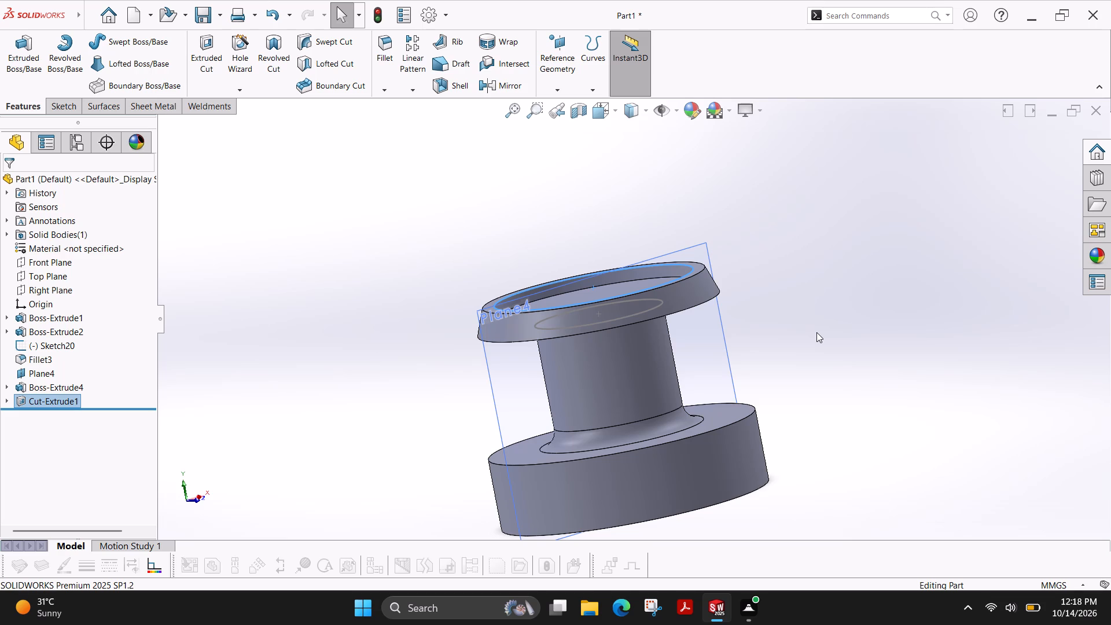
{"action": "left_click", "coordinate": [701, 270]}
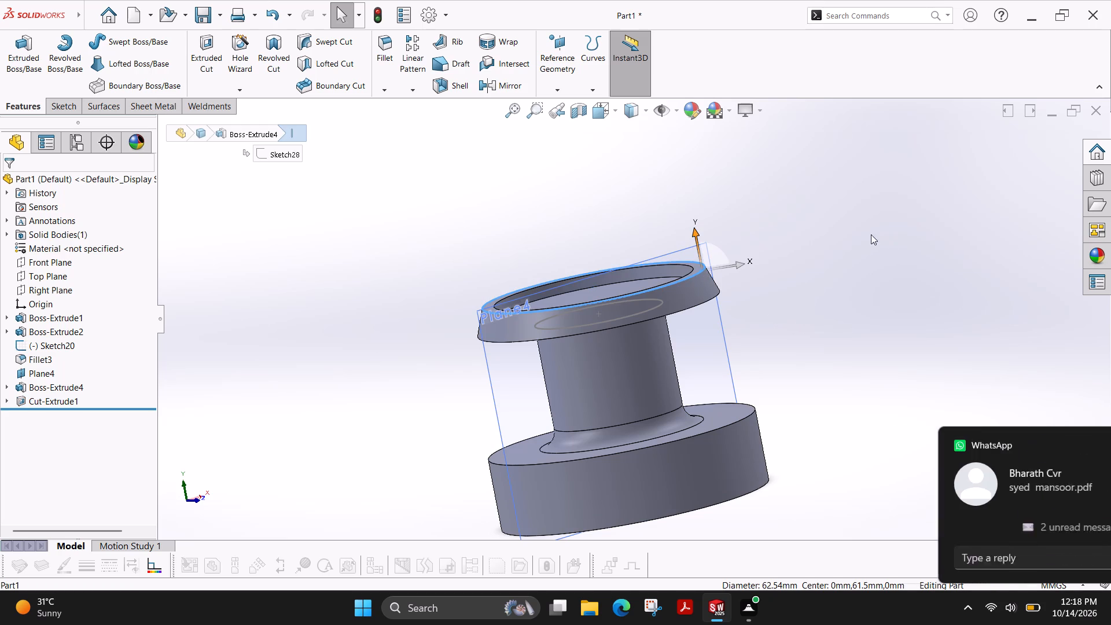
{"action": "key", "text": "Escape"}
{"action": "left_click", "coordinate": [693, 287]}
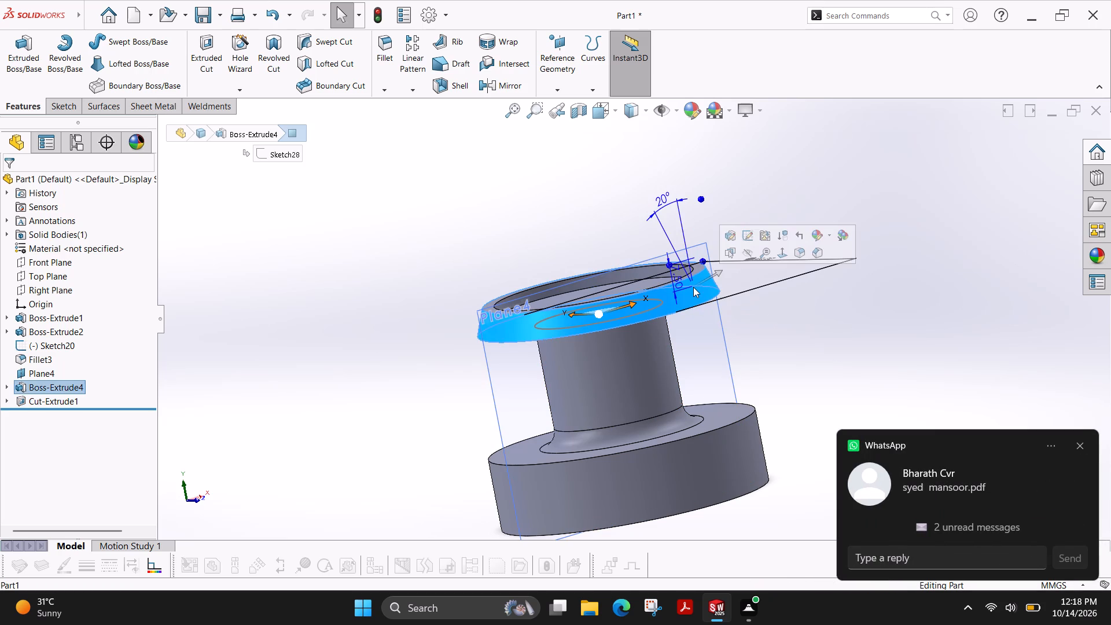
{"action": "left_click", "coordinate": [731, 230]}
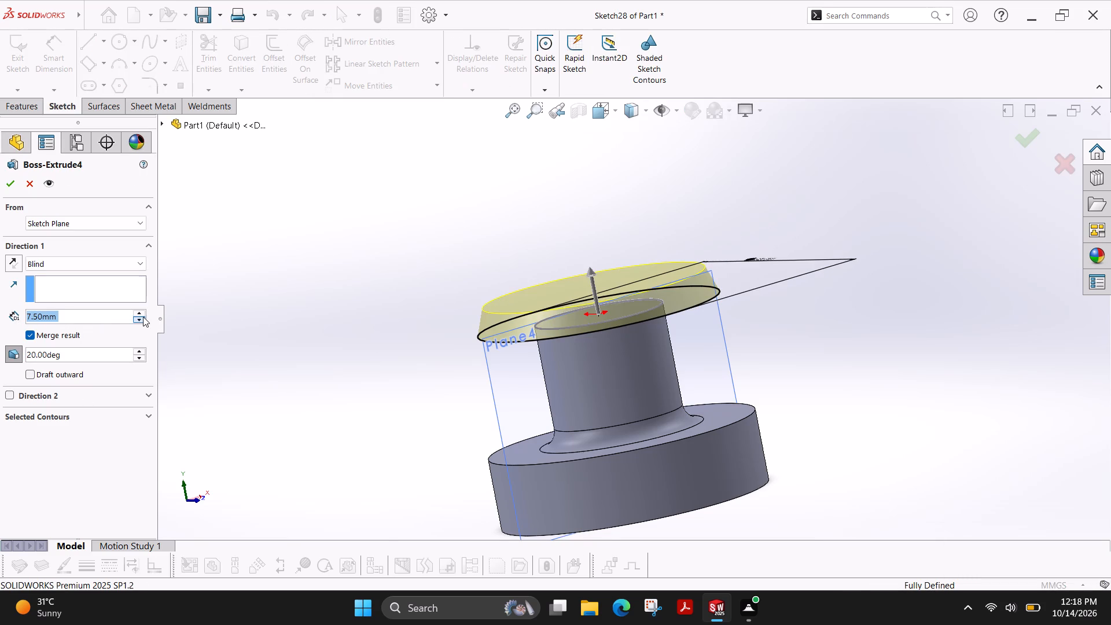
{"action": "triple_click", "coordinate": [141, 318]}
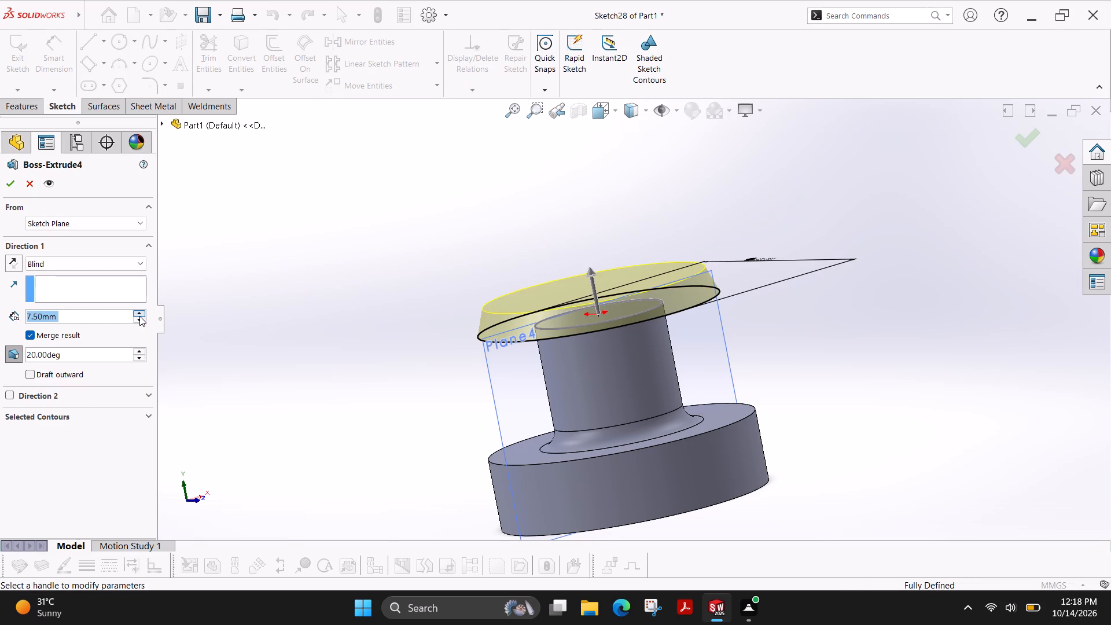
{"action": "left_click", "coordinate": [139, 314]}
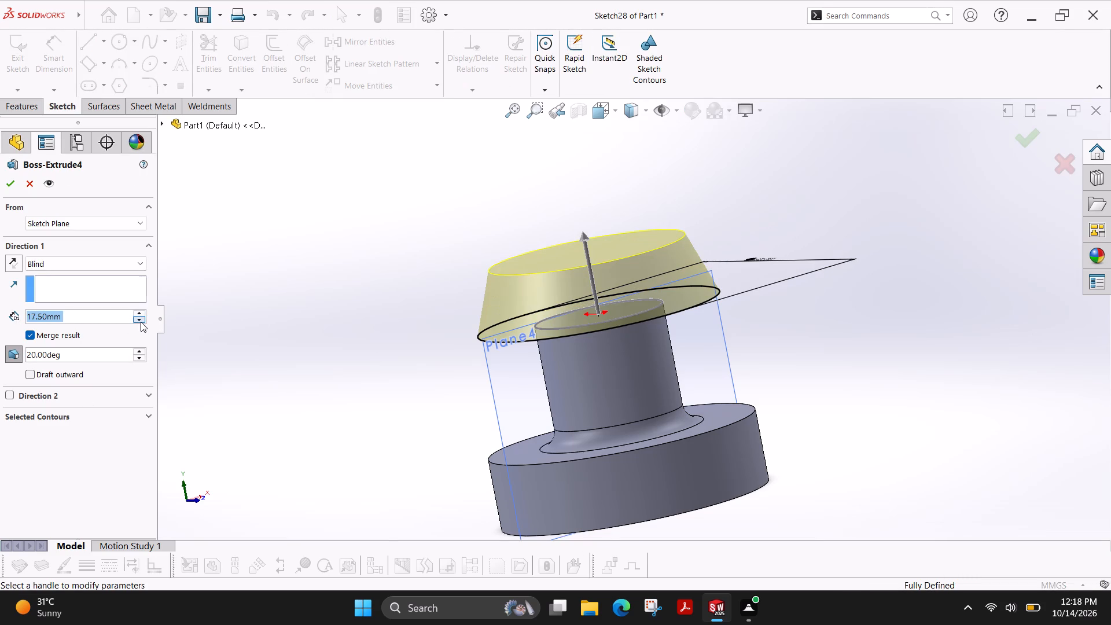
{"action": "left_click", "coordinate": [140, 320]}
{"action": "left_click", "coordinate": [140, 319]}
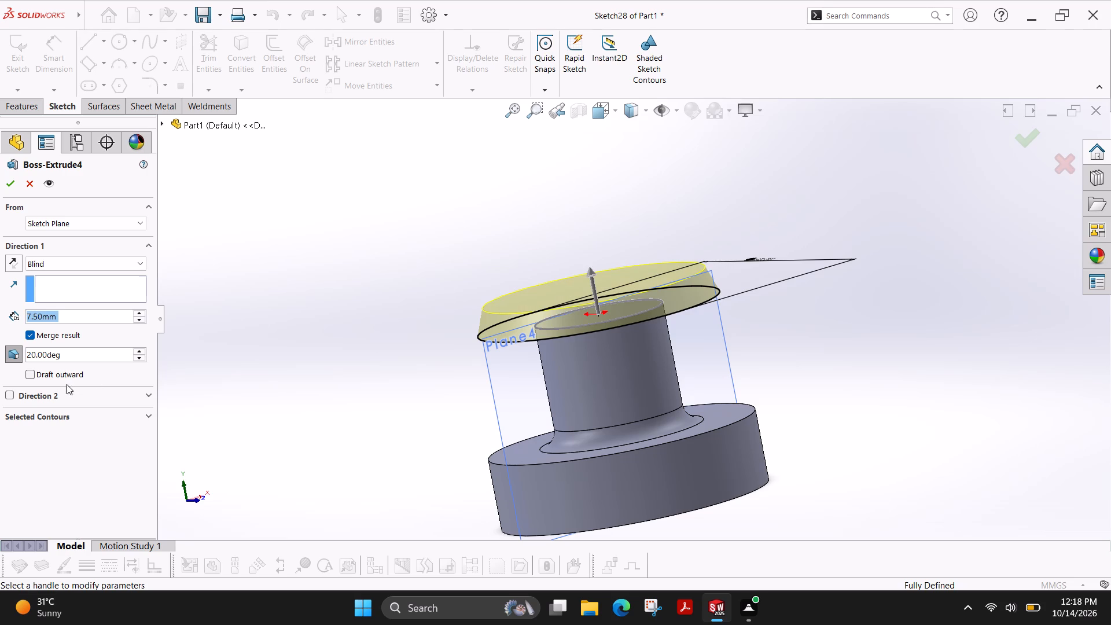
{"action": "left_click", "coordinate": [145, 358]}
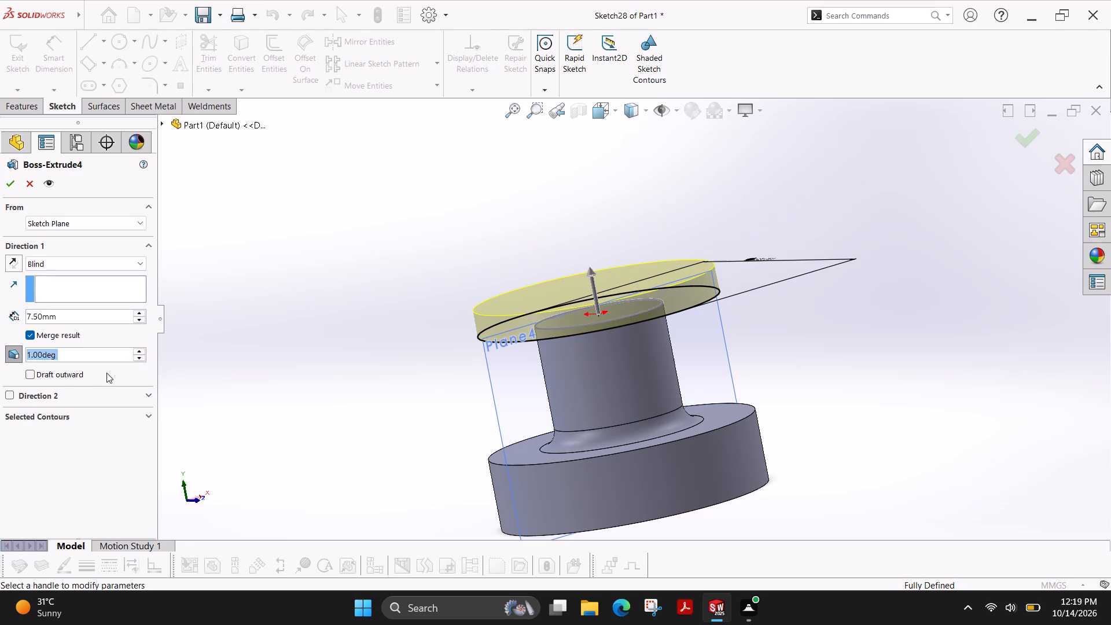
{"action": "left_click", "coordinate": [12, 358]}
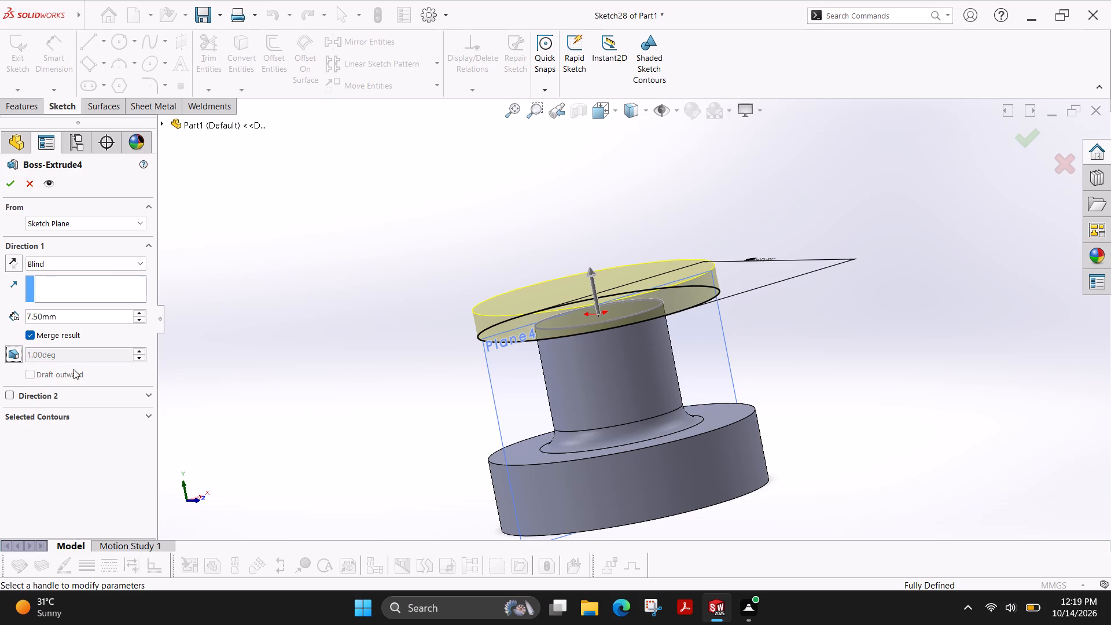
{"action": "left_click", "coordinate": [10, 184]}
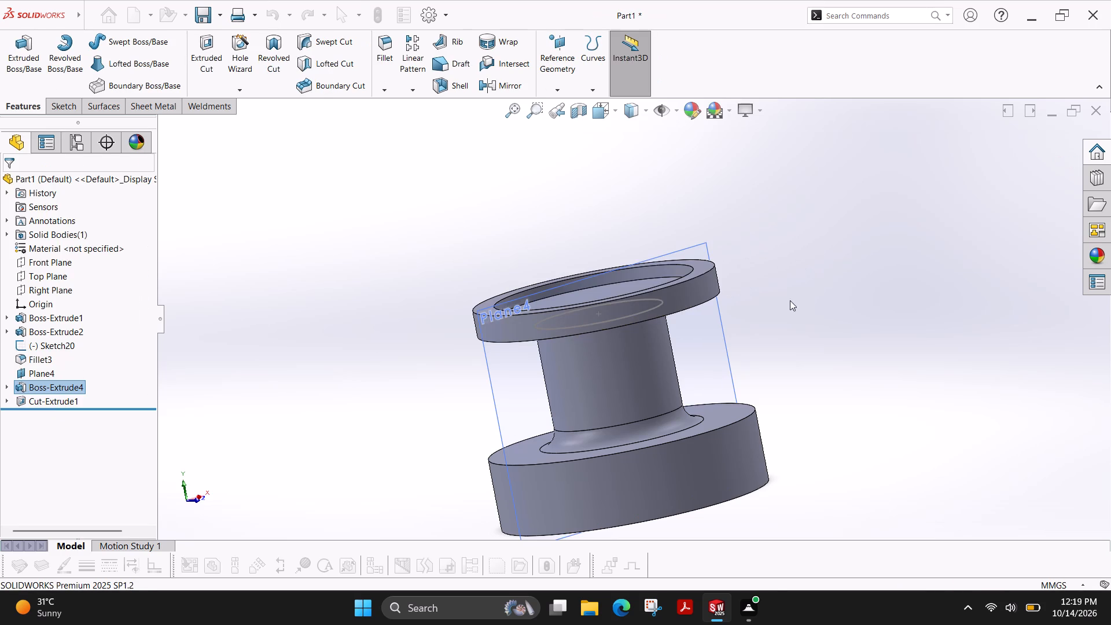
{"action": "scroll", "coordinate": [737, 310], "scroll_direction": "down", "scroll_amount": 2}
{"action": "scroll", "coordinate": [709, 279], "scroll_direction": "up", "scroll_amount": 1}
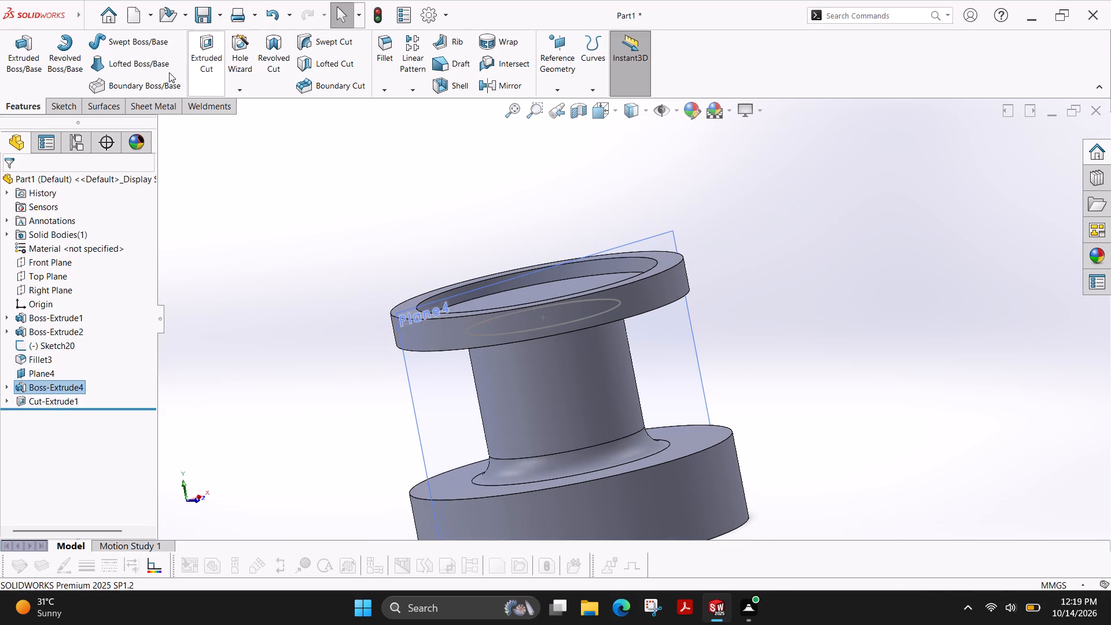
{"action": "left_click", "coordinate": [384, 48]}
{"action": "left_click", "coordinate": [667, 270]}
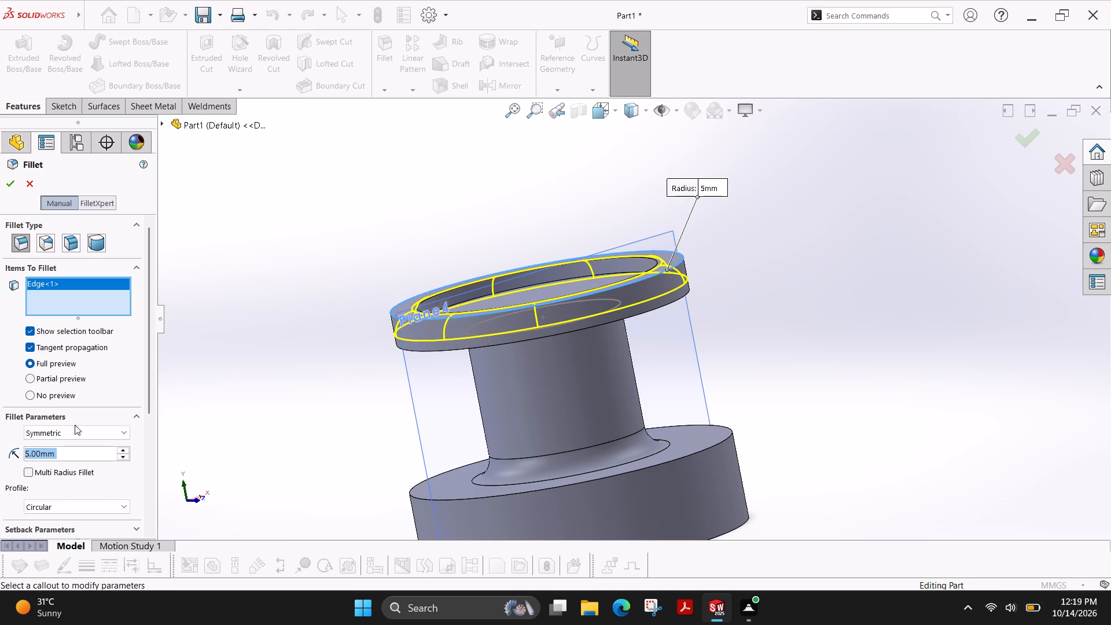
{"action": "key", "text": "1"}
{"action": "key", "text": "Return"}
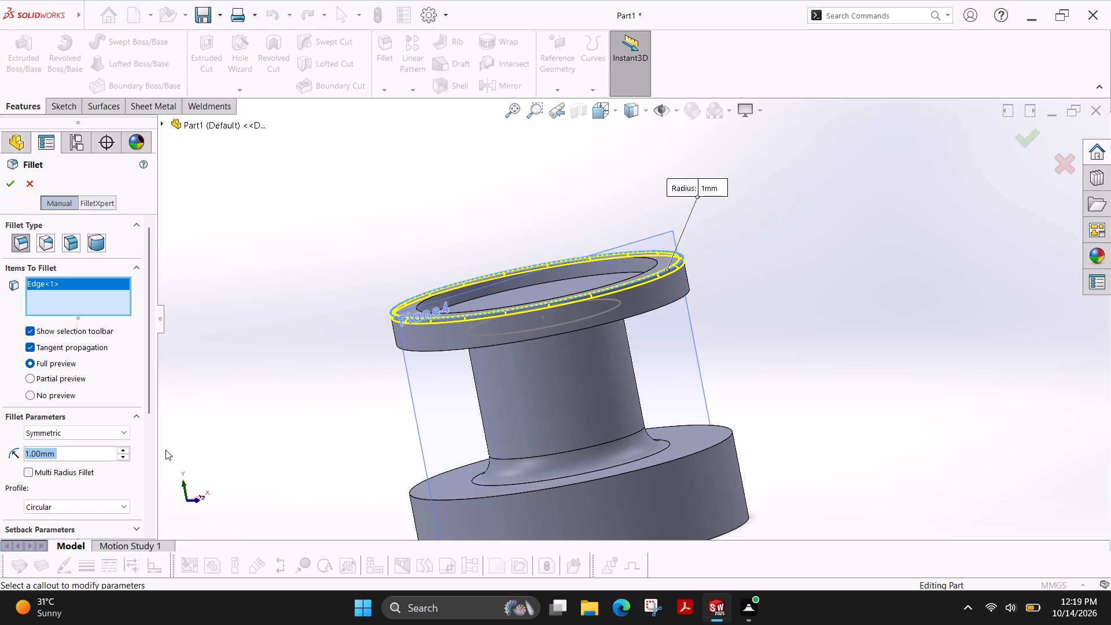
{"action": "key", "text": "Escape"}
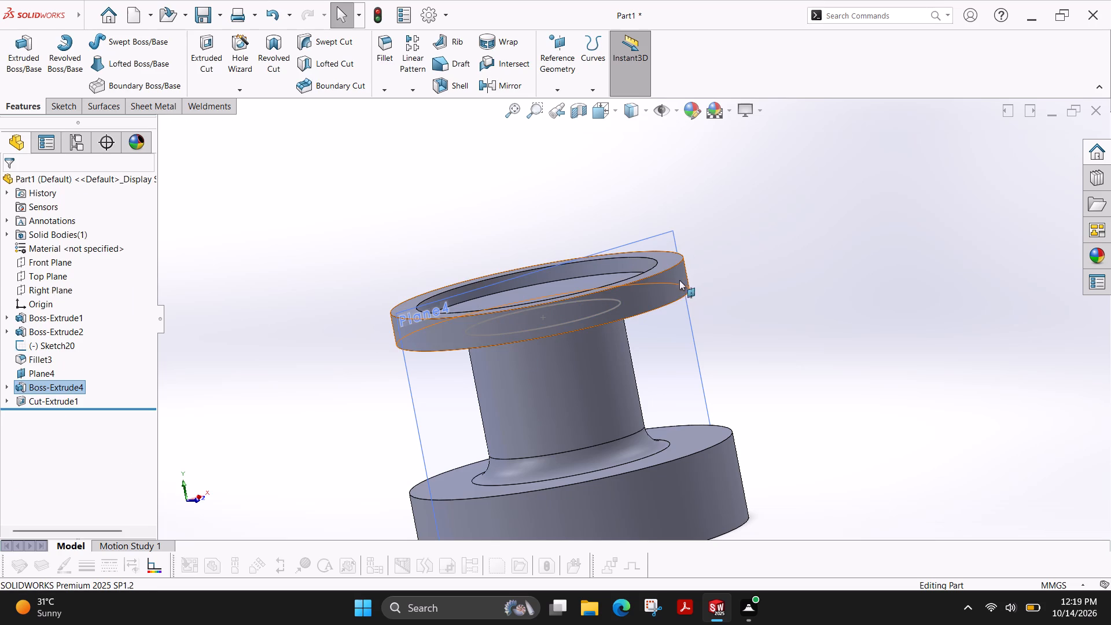
Edit the top disc's extrusion and turn on an inward draft of 25 degrees.
{"action": "right_click", "coordinate": [657, 281]}
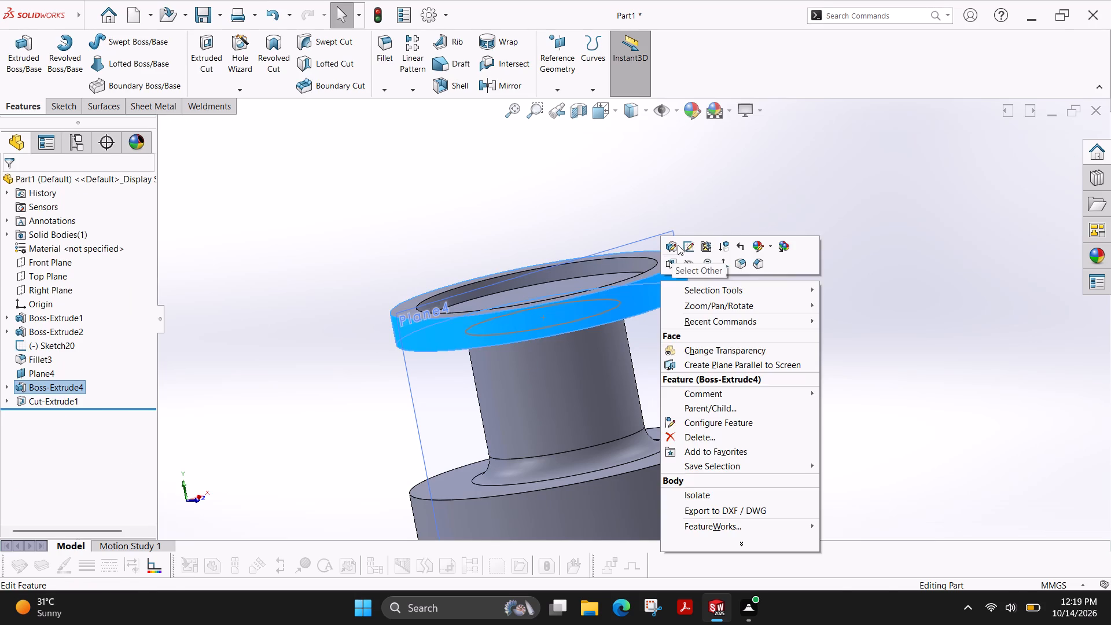
{"action": "left_click", "coordinate": [678, 245]}
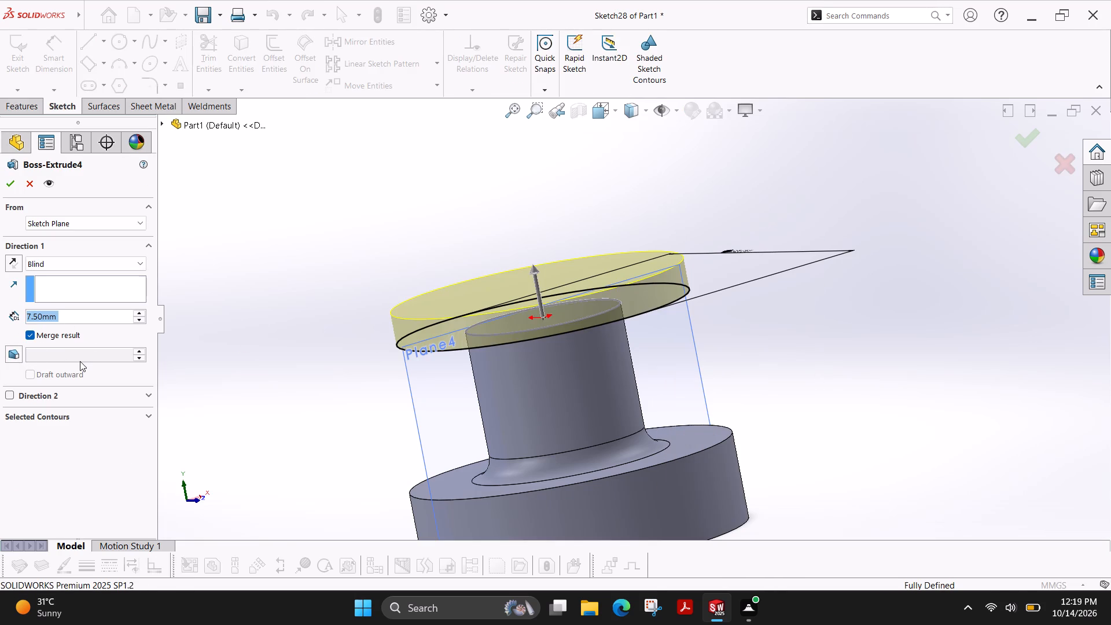
{"action": "left_click", "coordinate": [80, 361]}
{"action": "left_click", "coordinate": [16, 352]}
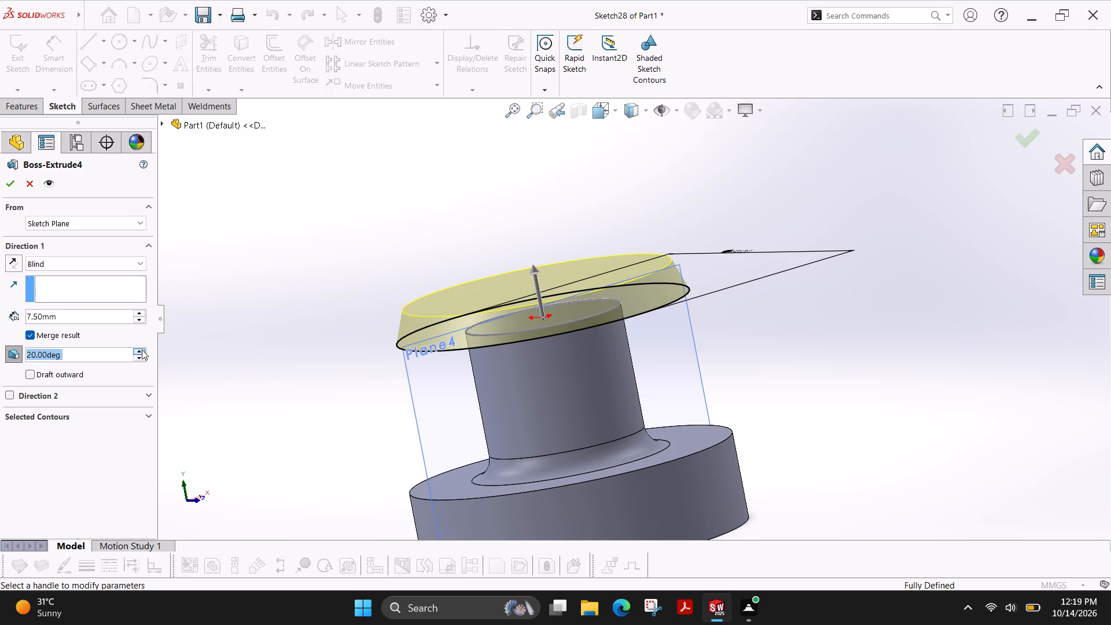
{"action": "triple_click", "coordinate": [140, 350]}
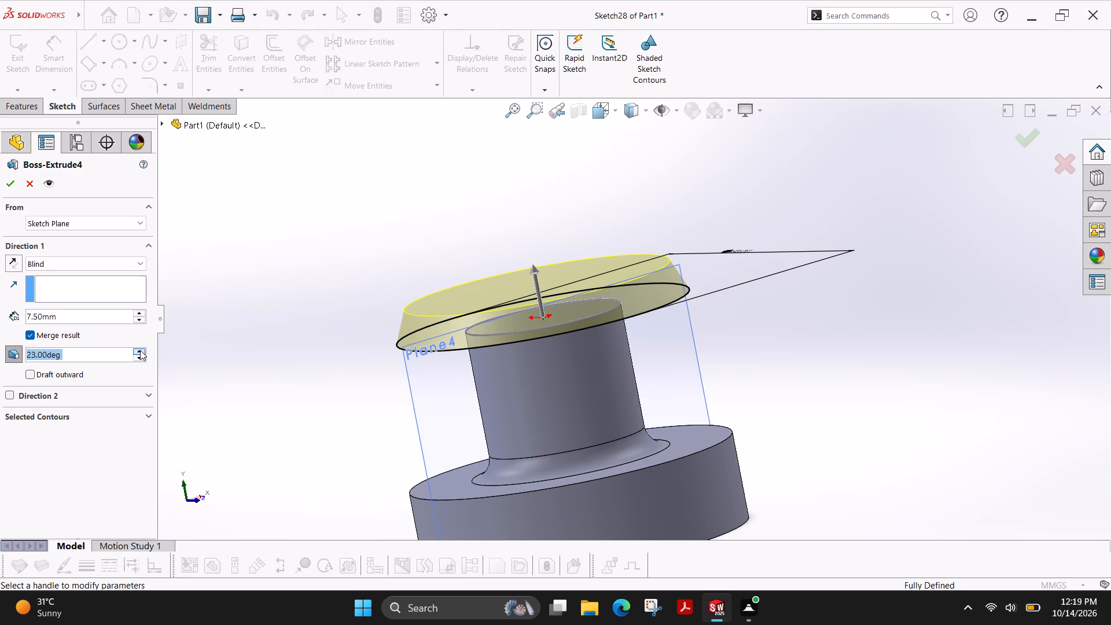
{"action": "double_click", "coordinate": [140, 350]}
{"action": "left_click", "coordinate": [10, 186]}
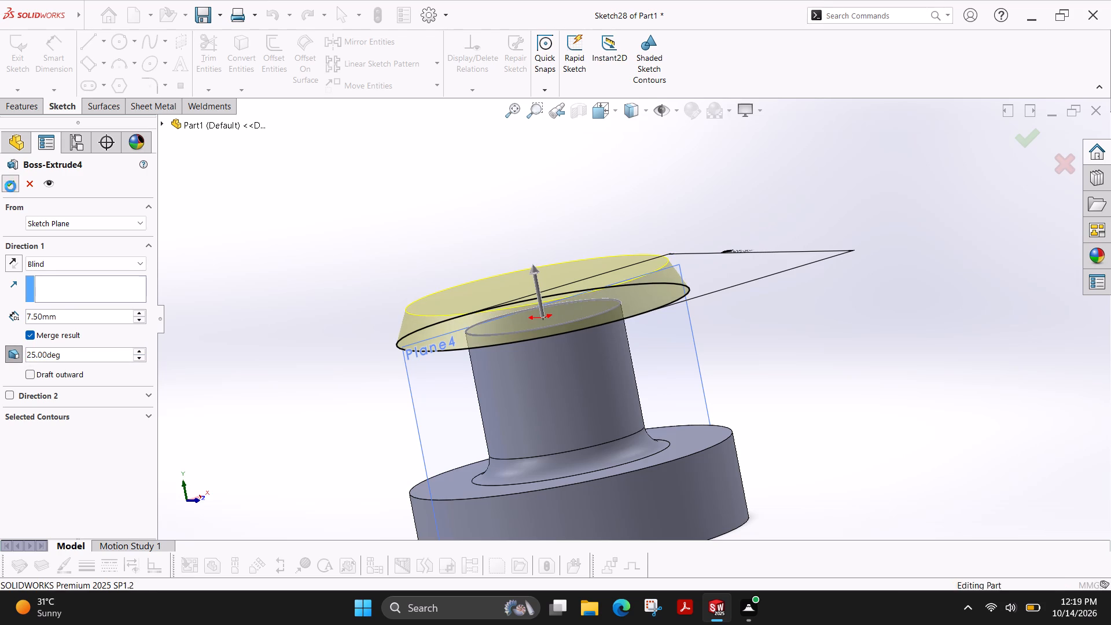
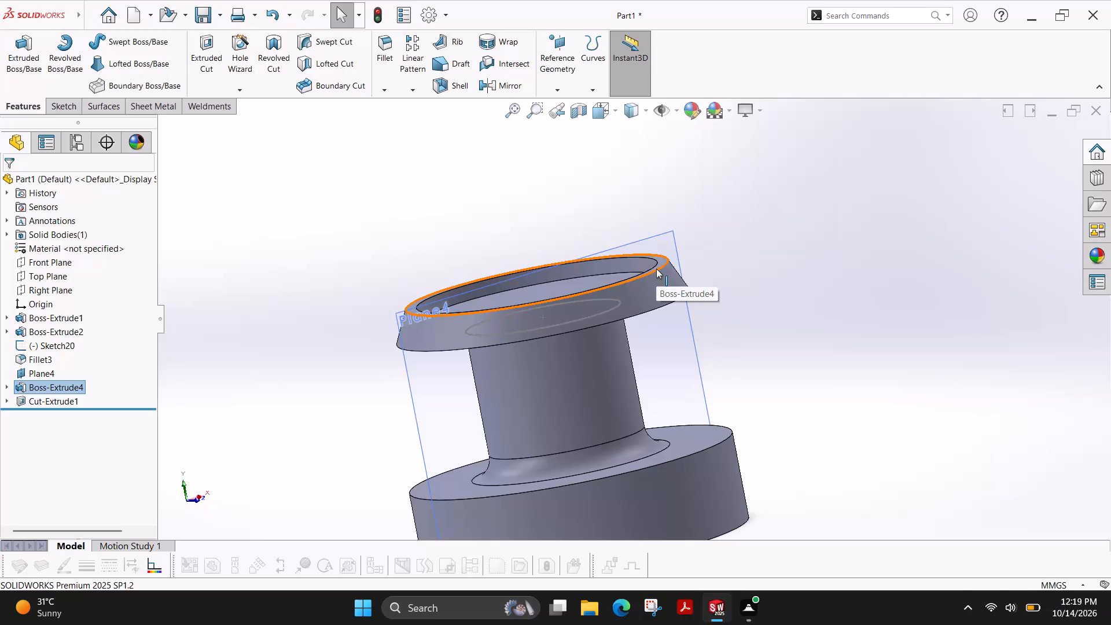
Fillet the upper outer edge of the tapered top disc with a symmetric 1 mm radius.
{"action": "left_click", "coordinate": [656, 269]}
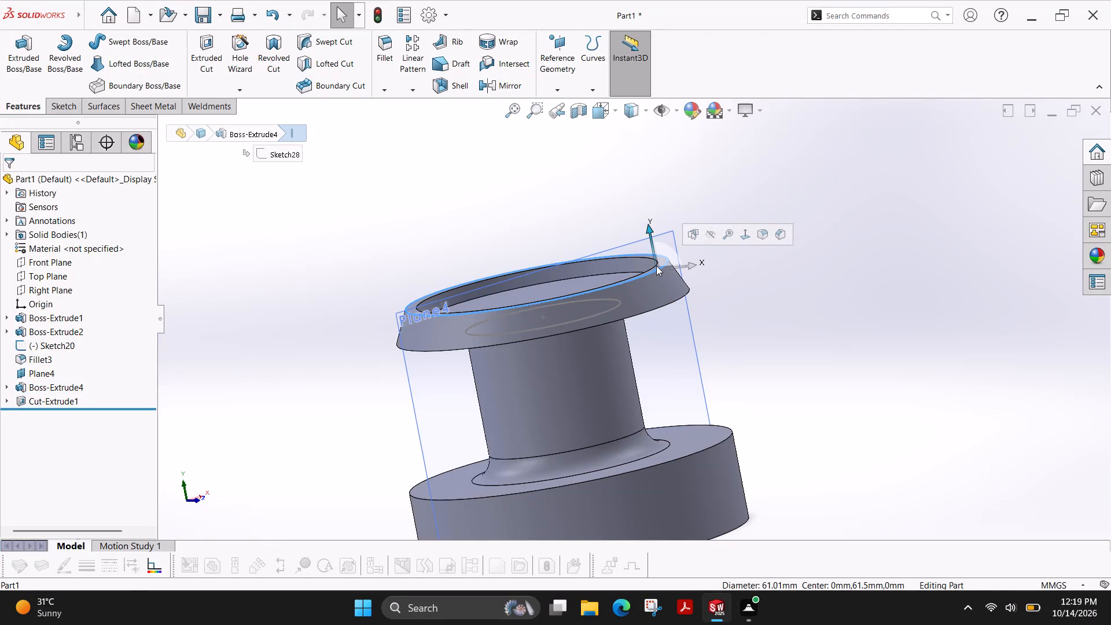
{"action": "key", "text": "Escape"}
{"action": "key", "text": "Escape"}
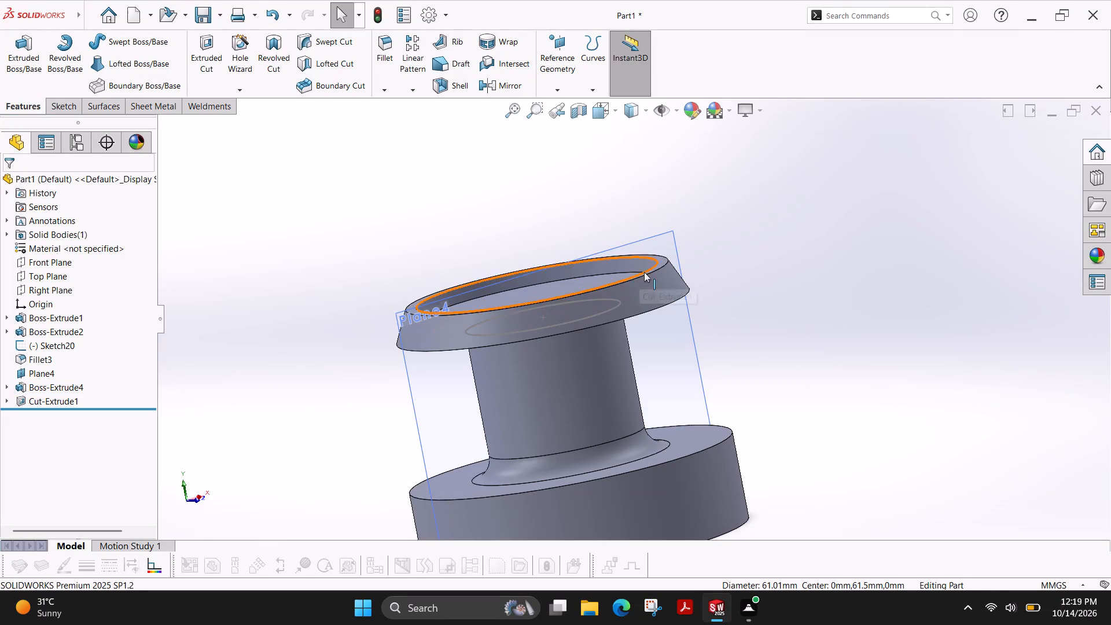
{"action": "left_click", "coordinate": [654, 271]}
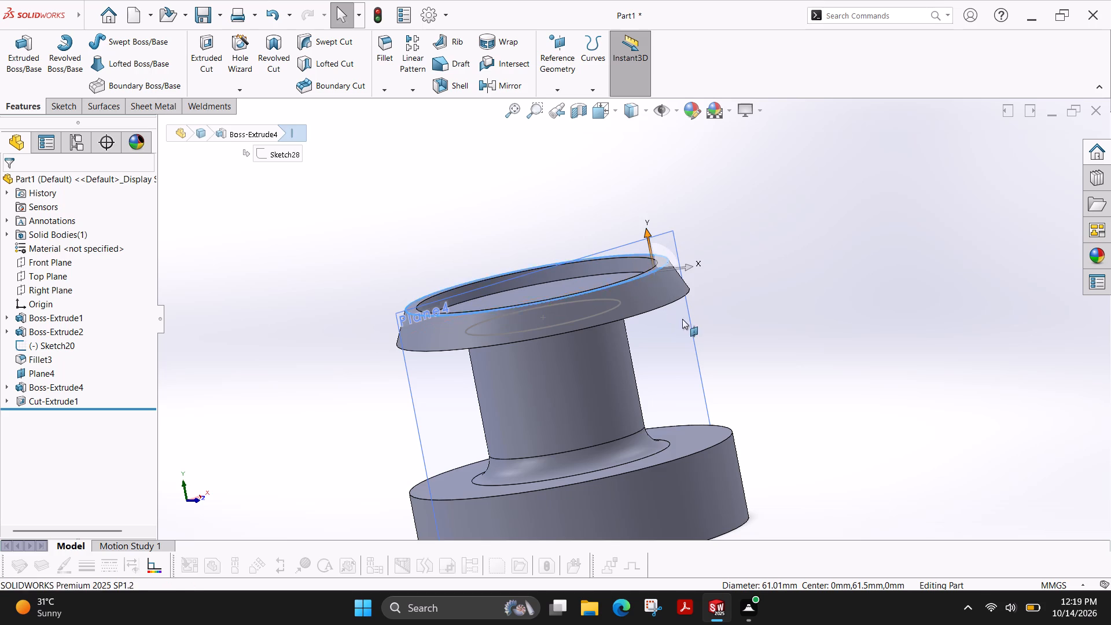
{"action": "left_click", "coordinate": [387, 42]}
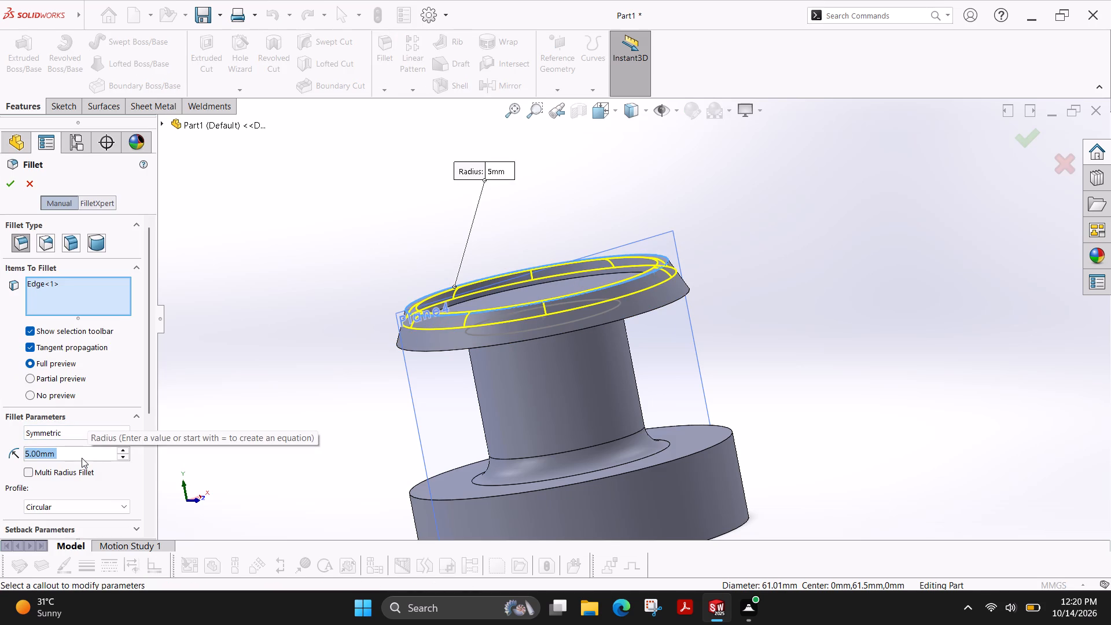
{"action": "key", "text": "1"}
{"action": "key", "text": "Return"}
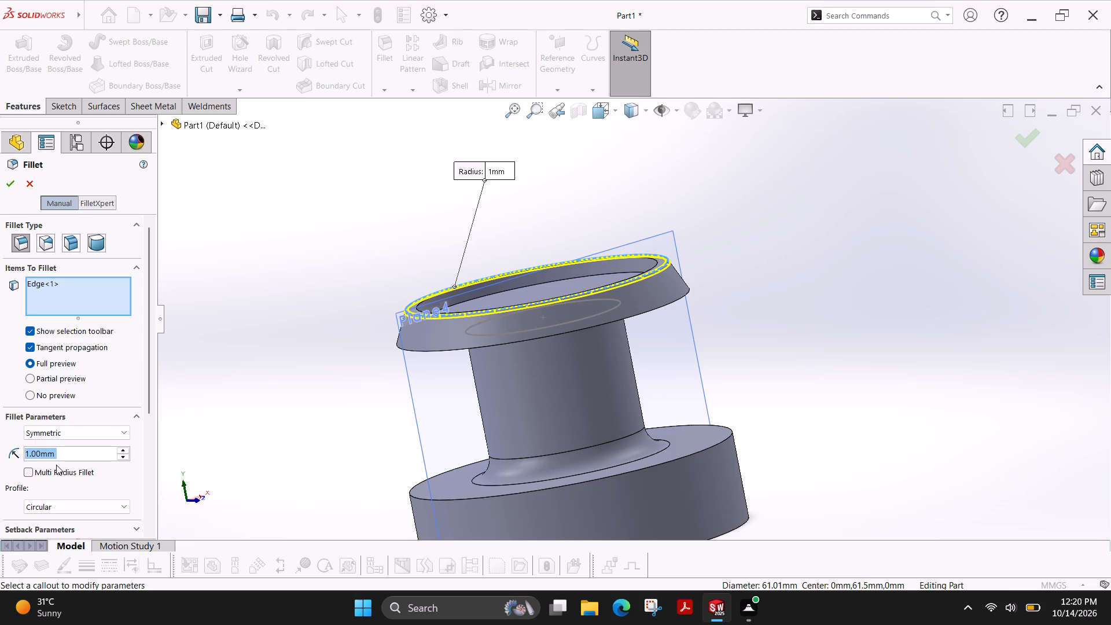
{"action": "left_click", "coordinate": [11, 184]}
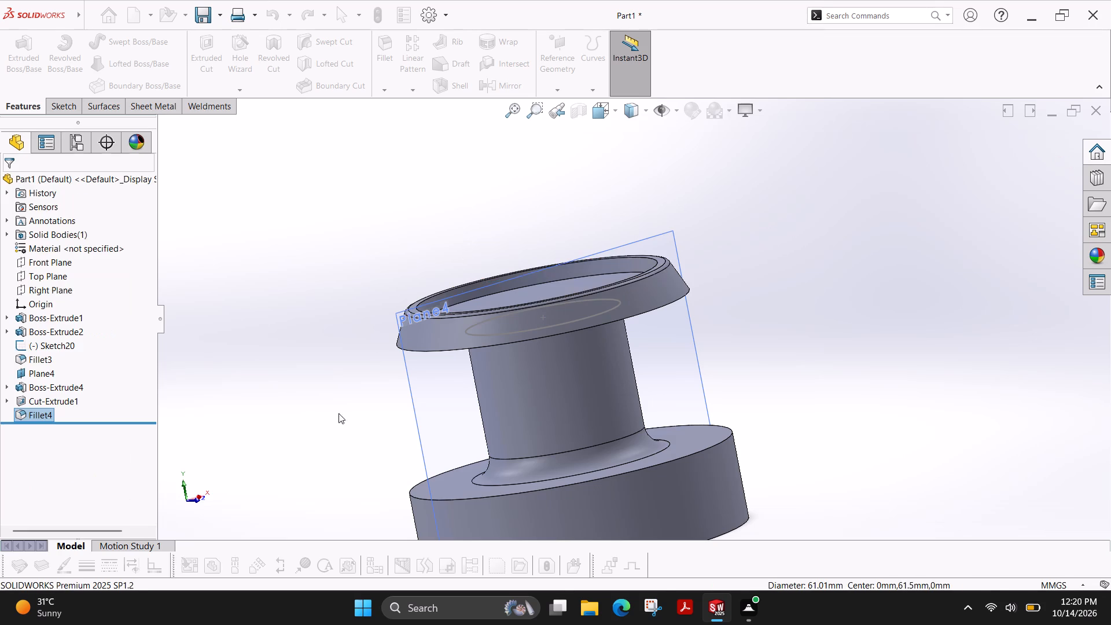
Edit the tapered top disc's extrusion and set its inward draft angle to 30 degrees.
{"action": "scroll", "coordinate": [663, 266], "scroll_direction": "down", "scroll_amount": 7}
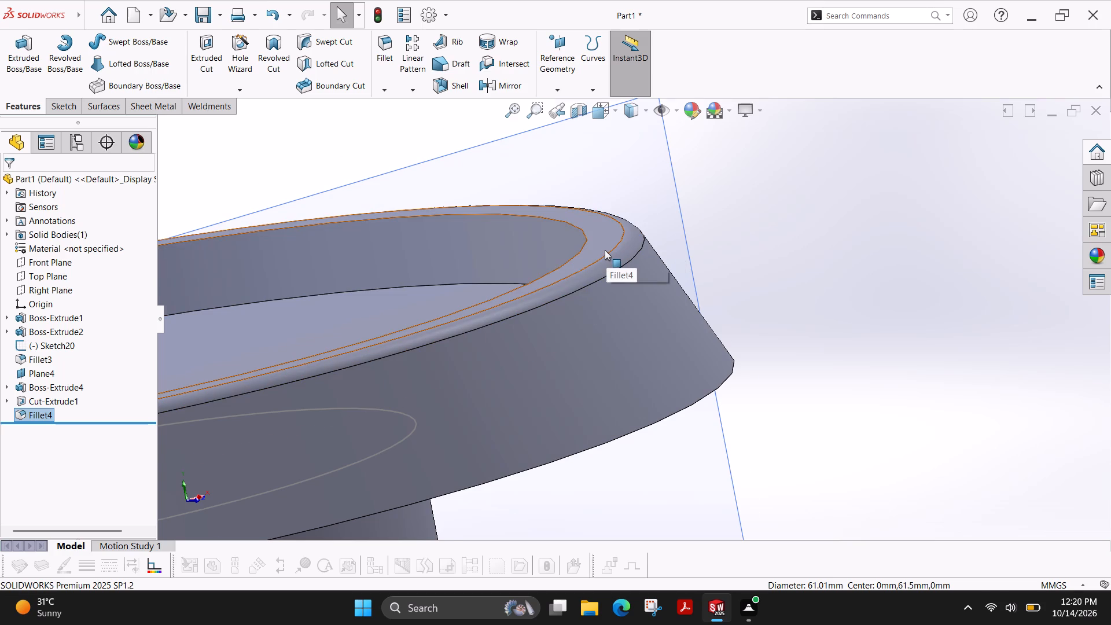
{"action": "scroll", "coordinate": [605, 250], "scroll_direction": "down", "scroll_amount": 1}
{"action": "scroll", "coordinate": [605, 250], "scroll_direction": "up", "scroll_amount": 3}
{"action": "scroll", "coordinate": [637, 344], "scroll_direction": "up", "scroll_amount": 2}
{"action": "key", "text": "Escape"}
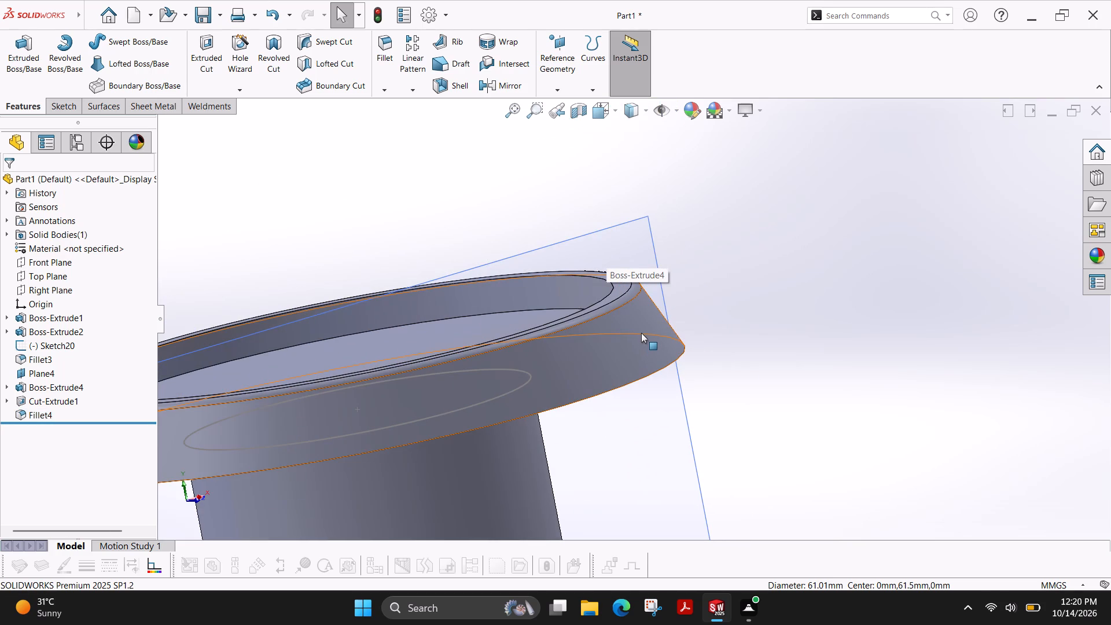
{"action": "left_click", "coordinate": [641, 332]}
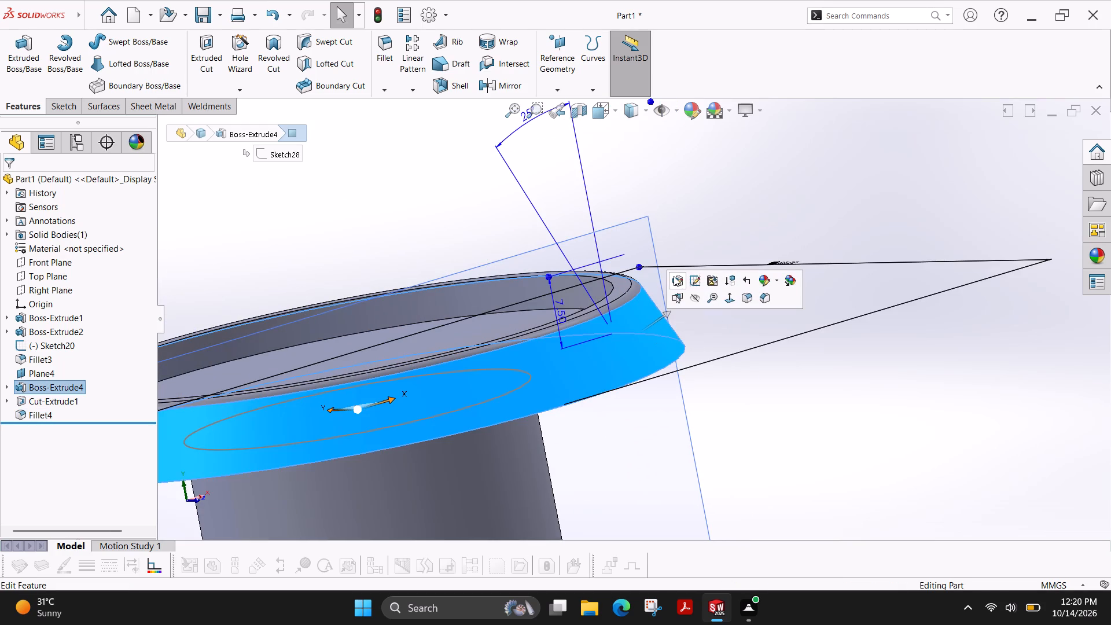
{"action": "left_click", "coordinate": [674, 276]}
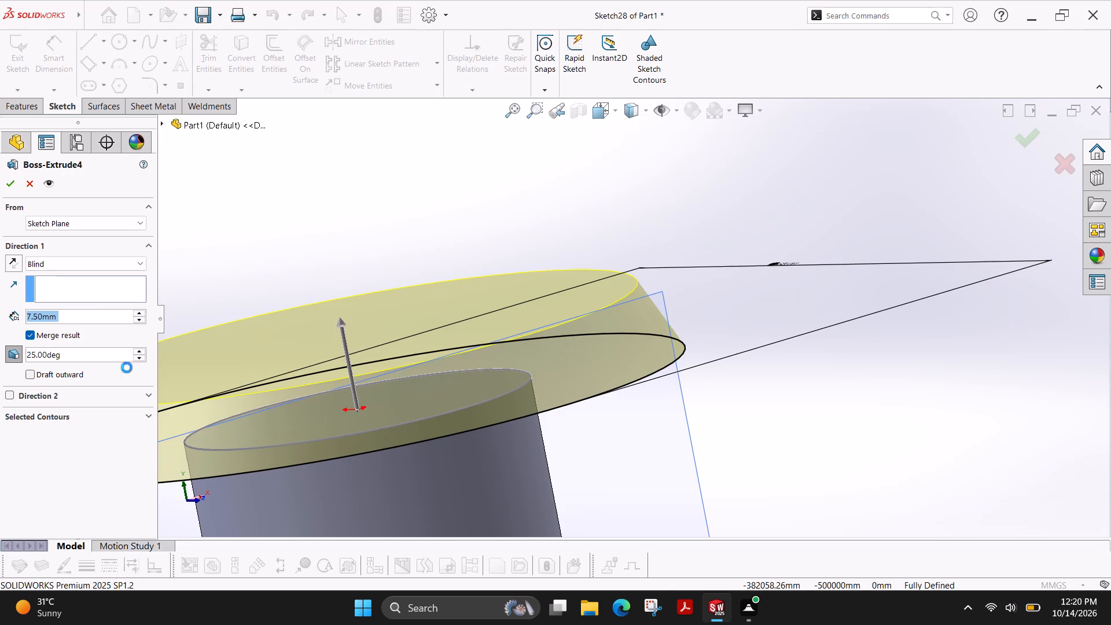
{"action": "left_click", "coordinate": [137, 354]}
{"action": "triple_click", "coordinate": [137, 354]}
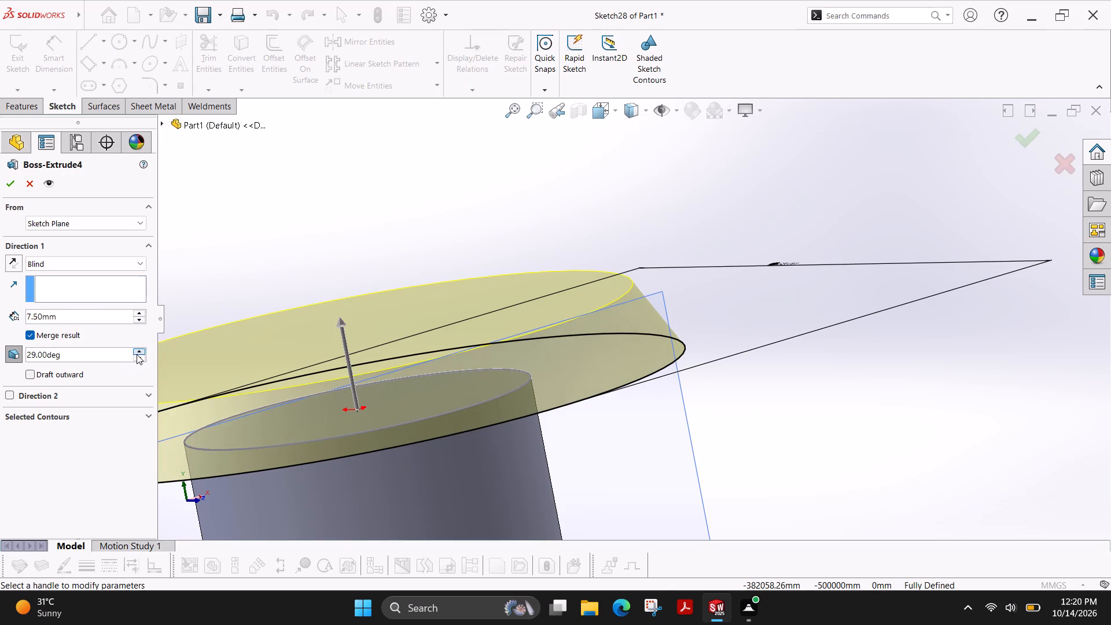
{"action": "double_click", "coordinate": [137, 354]}
{"action": "left_click", "coordinate": [143, 358]}
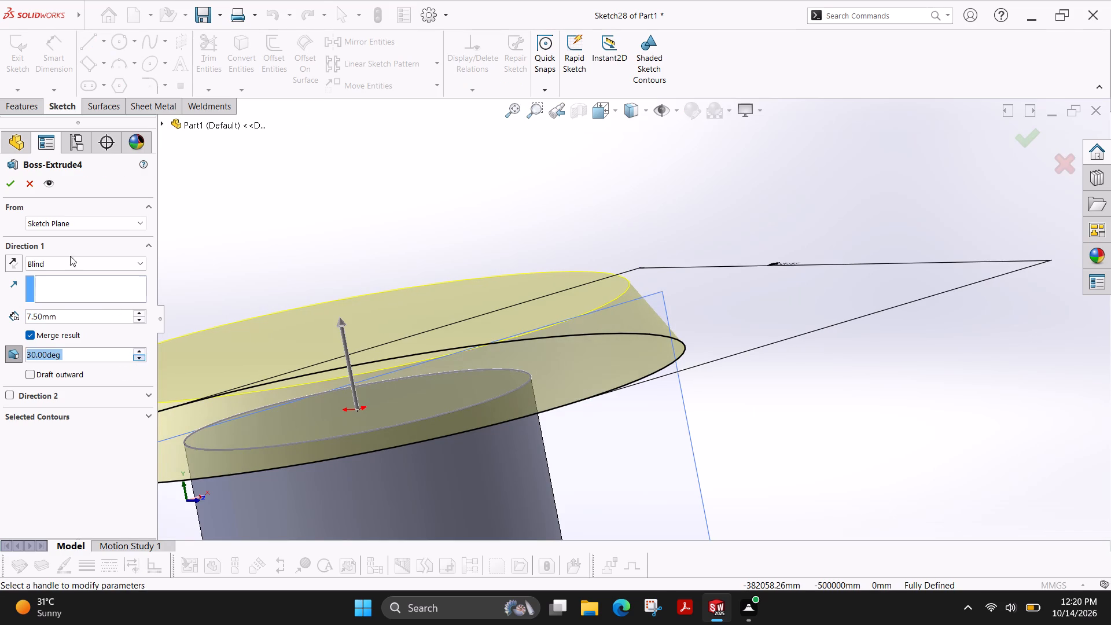
{"action": "left_click", "coordinate": [11, 185]}
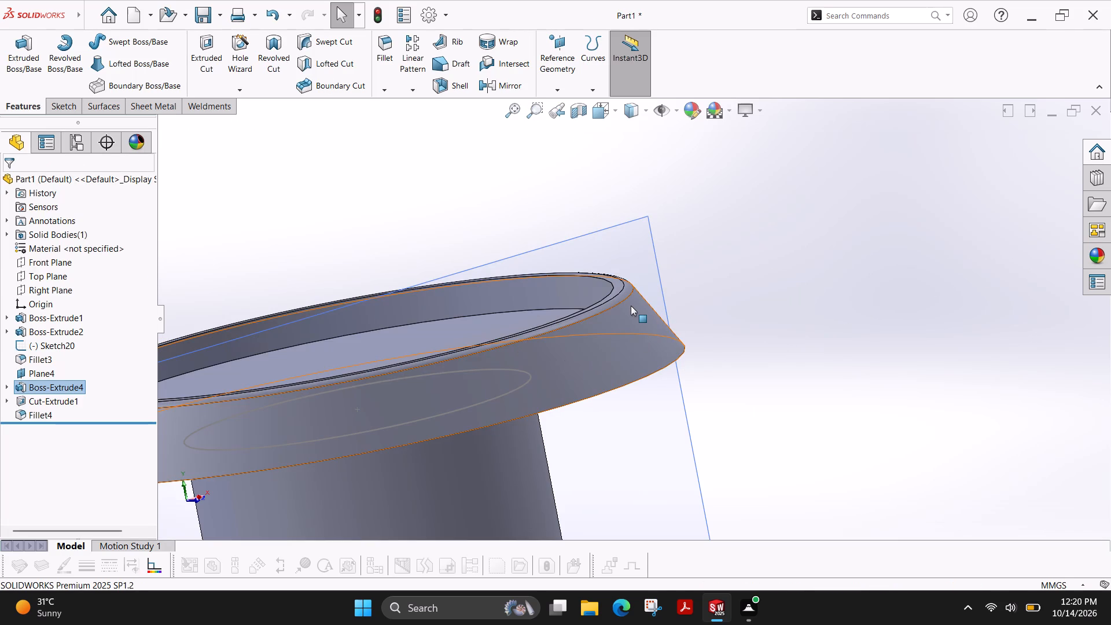
Fillet the lower outer edge of the tapered top disc with a symmetric 2 mm radius.
{"action": "scroll", "coordinate": [631, 306], "scroll_direction": "up", "scroll_amount": 2}
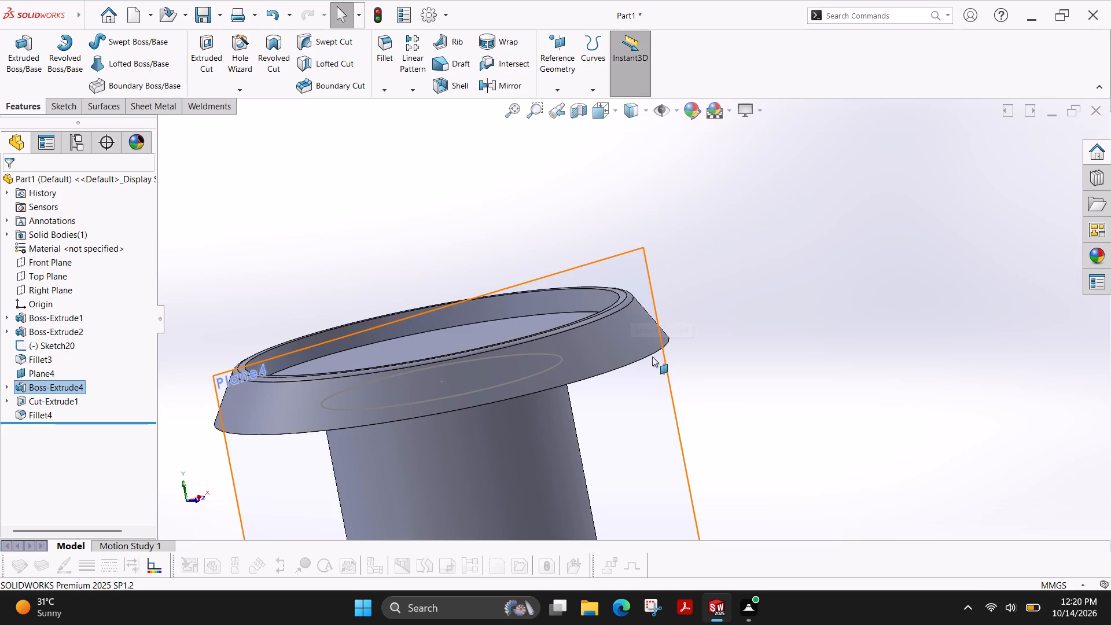
{"action": "left_click", "coordinate": [645, 358]}
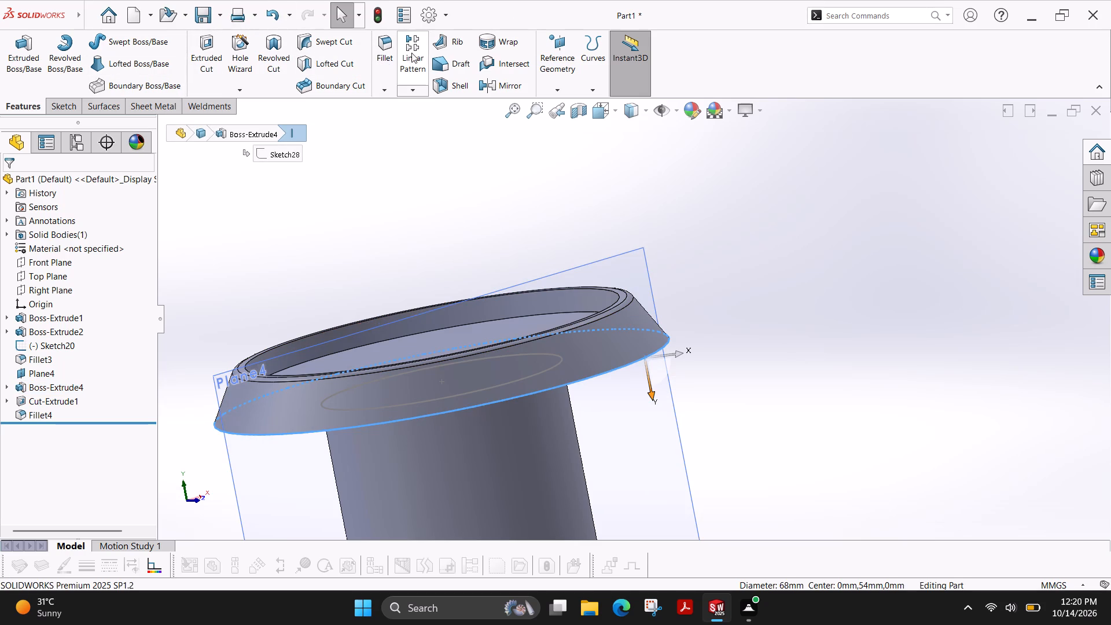
{"action": "left_click", "coordinate": [388, 50]}
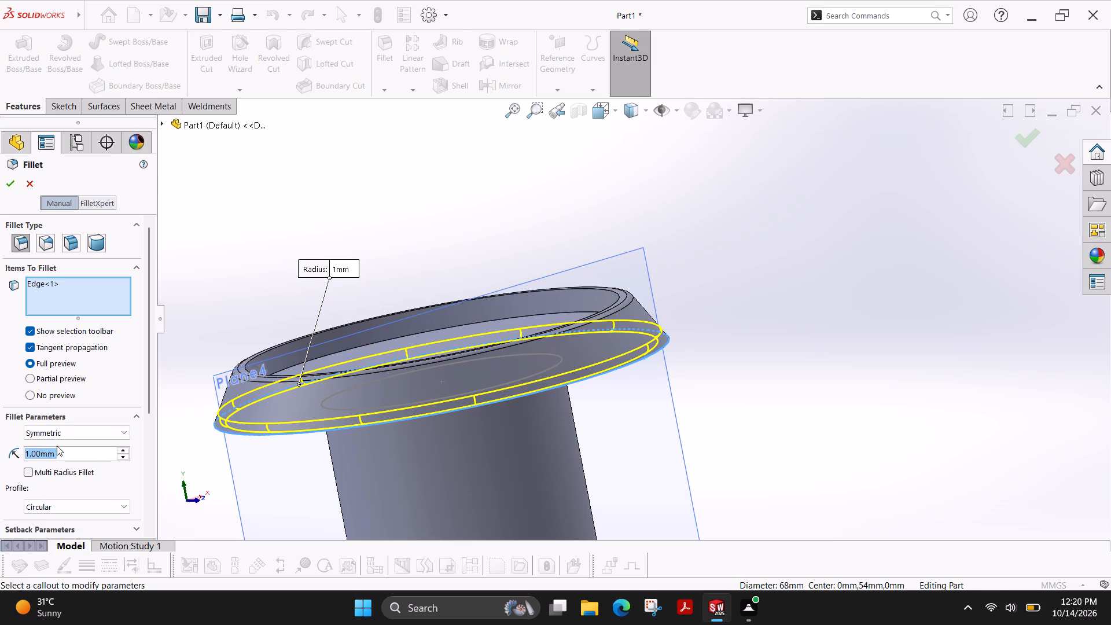
{"action": "key", "text": "2"}
{"action": "key", "text": "Return"}
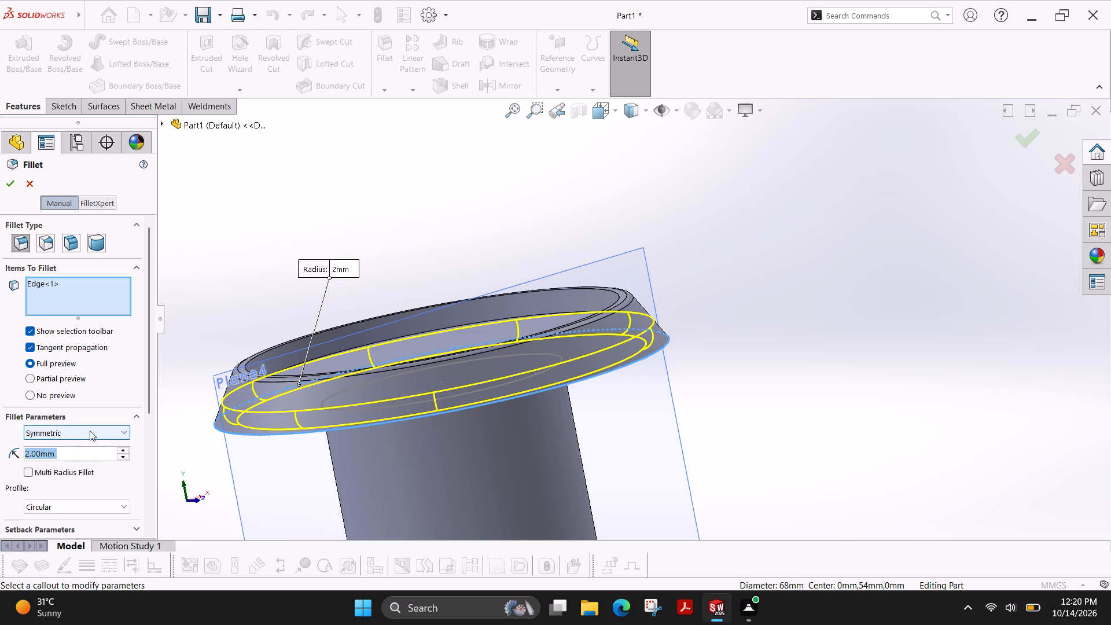
{"action": "scroll", "coordinate": [90, 431], "scroll_direction": "down", "scroll_amount": 1}
{"action": "scroll", "coordinate": [63, 454], "scroll_direction": "up", "scroll_amount": 1}
{"action": "scroll", "coordinate": [63, 454], "scroll_direction": "down", "scroll_amount": 1}
{"action": "scroll", "coordinate": [63, 454], "scroll_direction": "up", "scroll_amount": 1}
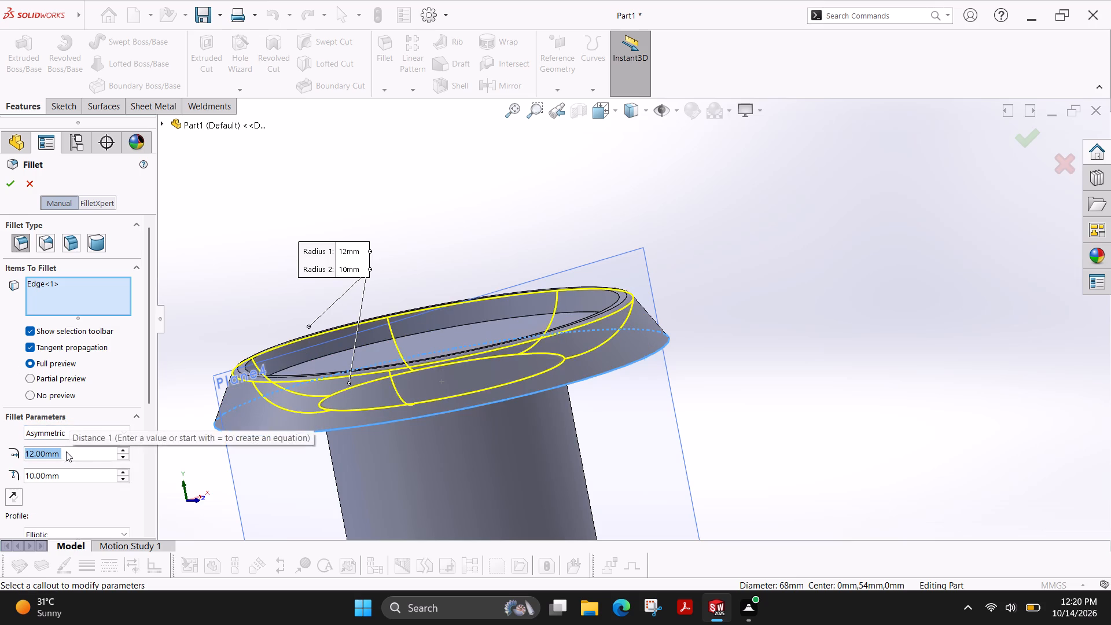
{"action": "left_click", "coordinate": [86, 428]}
{"action": "left_click", "coordinate": [62, 443]}
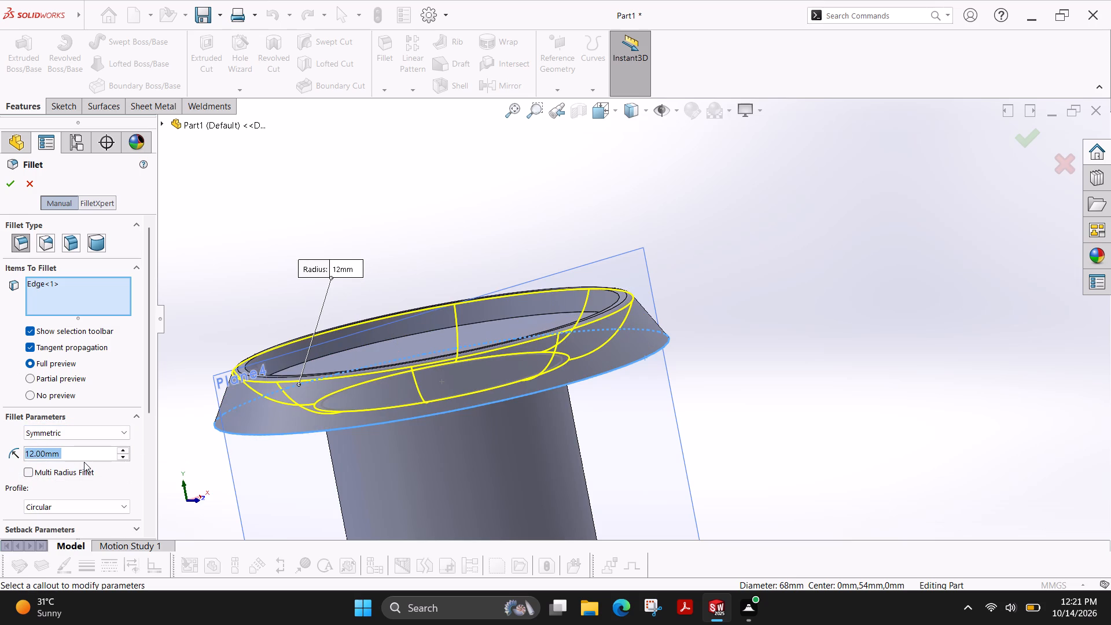
{"action": "scroll", "coordinate": [84, 462], "scroll_direction": "down", "scroll_amount": 1}
{"action": "left_click", "coordinate": [76, 451]}
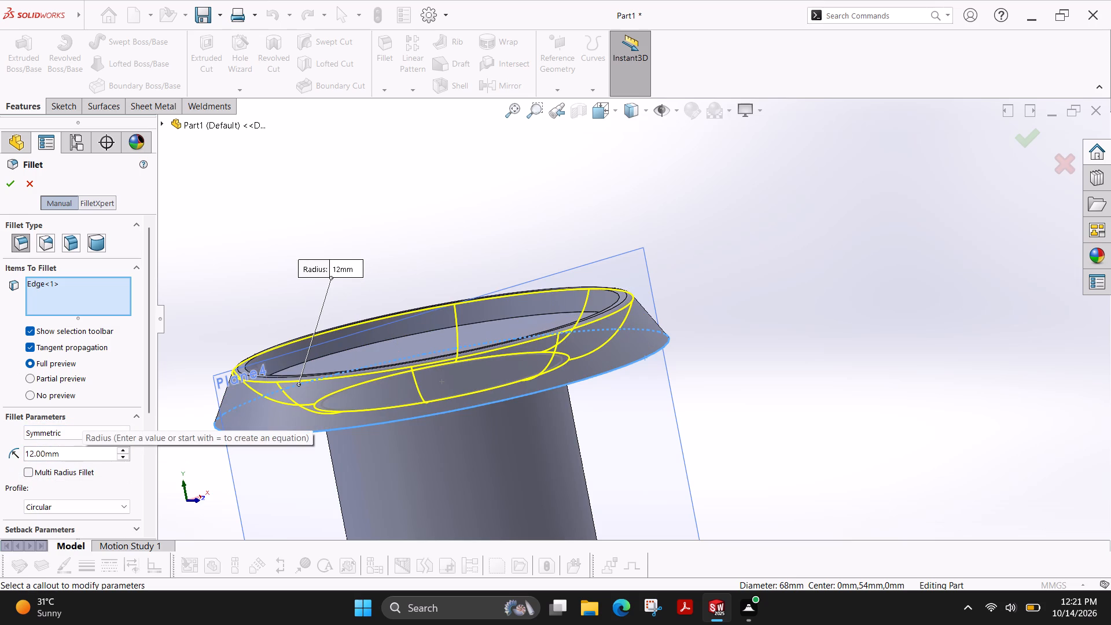
{"action": "left_click", "coordinate": [76, 451]}
{"action": "double_click", "coordinate": [76, 451]}
{"action": "left_click", "coordinate": [76, 451]}
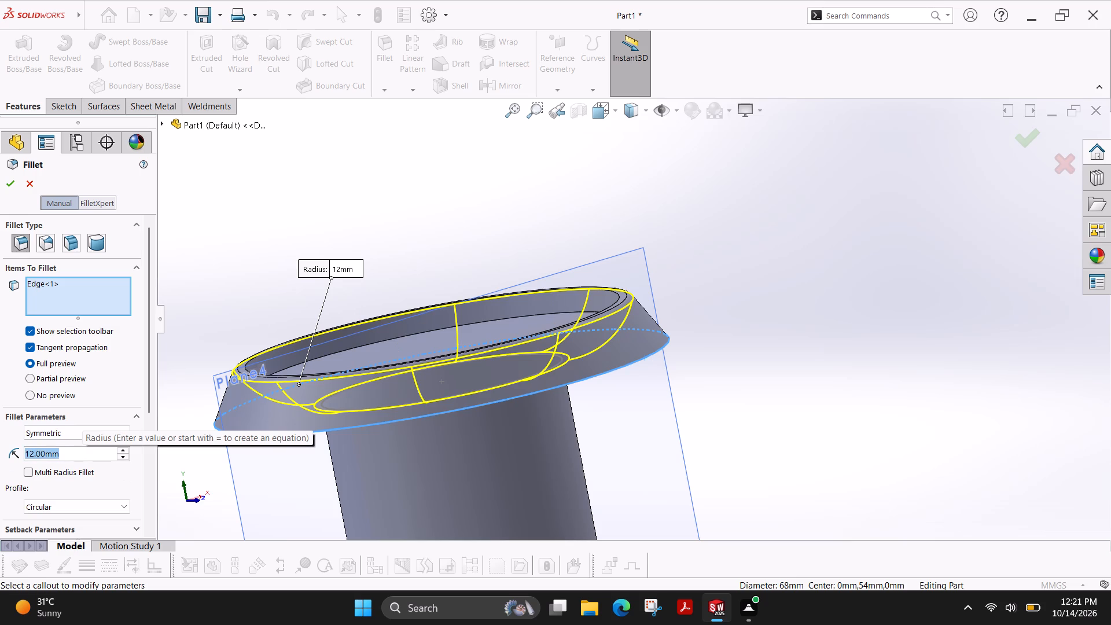
{"action": "key", "text": "2"}
{"action": "key", "text": "Return"}
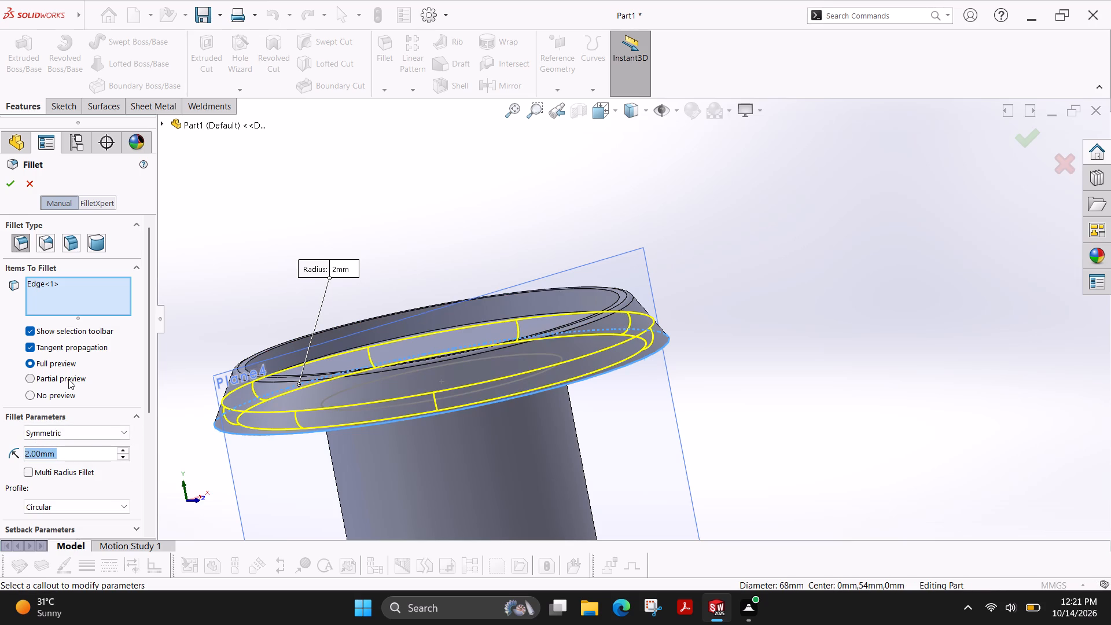
{"action": "scroll", "coordinate": [68, 379], "scroll_direction": "down", "scroll_amount": 1}
{"action": "scroll", "coordinate": [68, 379], "scroll_direction": "up", "scroll_amount": 2}
{"action": "scroll", "coordinate": [736, 358], "scroll_direction": "down", "scroll_amount": 2}
{"action": "scroll", "coordinate": [736, 358], "scroll_direction": "up", "scroll_amount": 2}
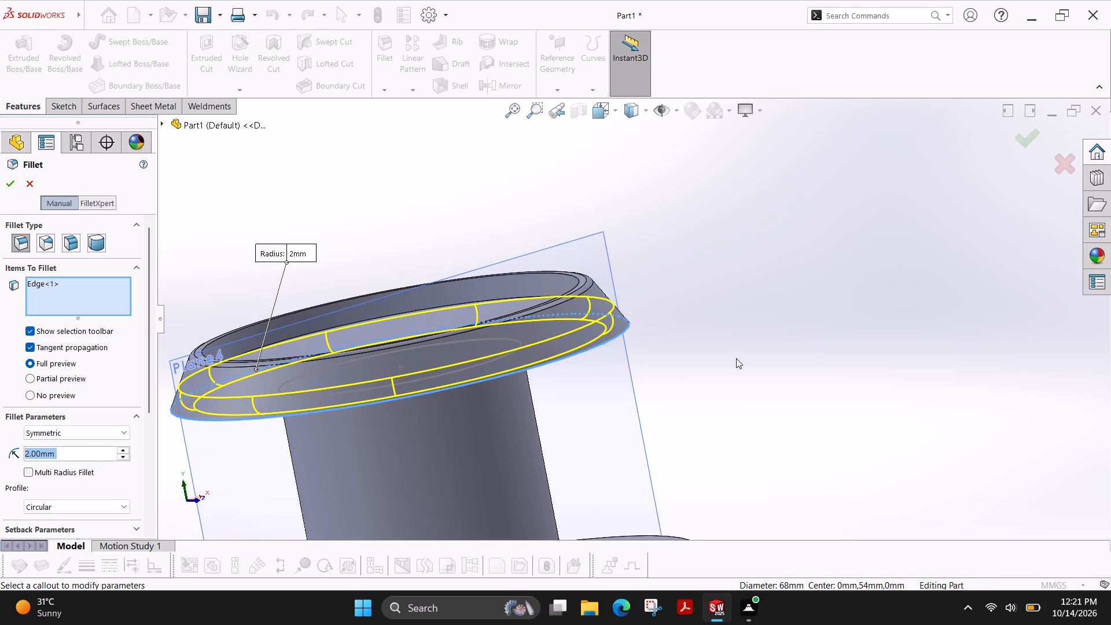
{"action": "middle_click_drag", "start_coordinate": [741, 356], "coordinate": [660, 287], "text": "ctrl+shift"}
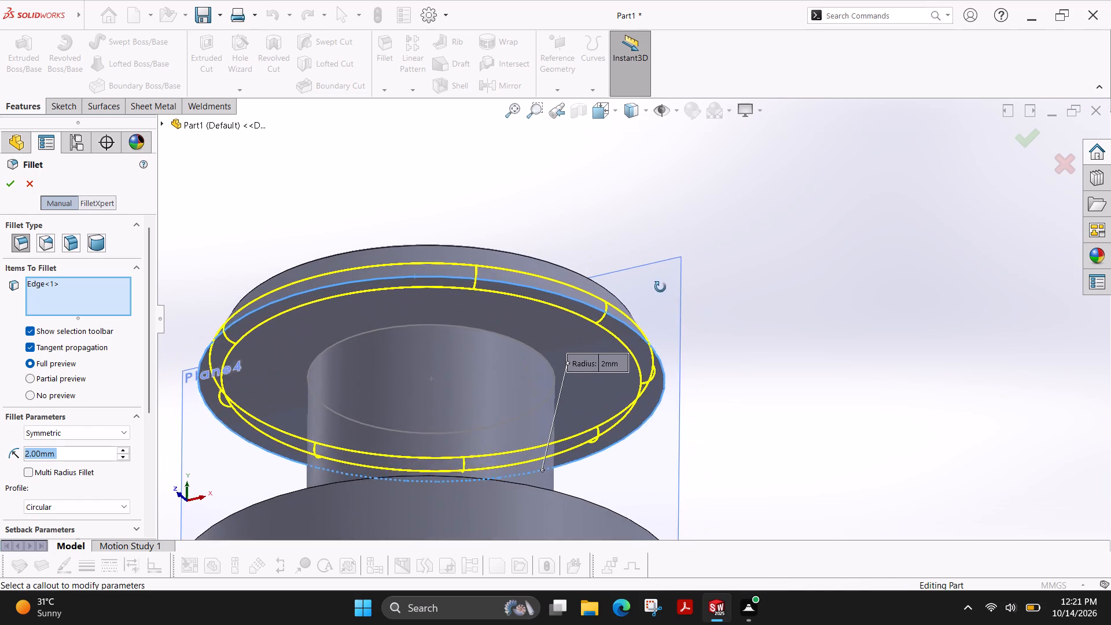
{"action": "middle_click_drag", "start_coordinate": [660, 287], "coordinate": [715, 325], "text": "ctrl+shift"}
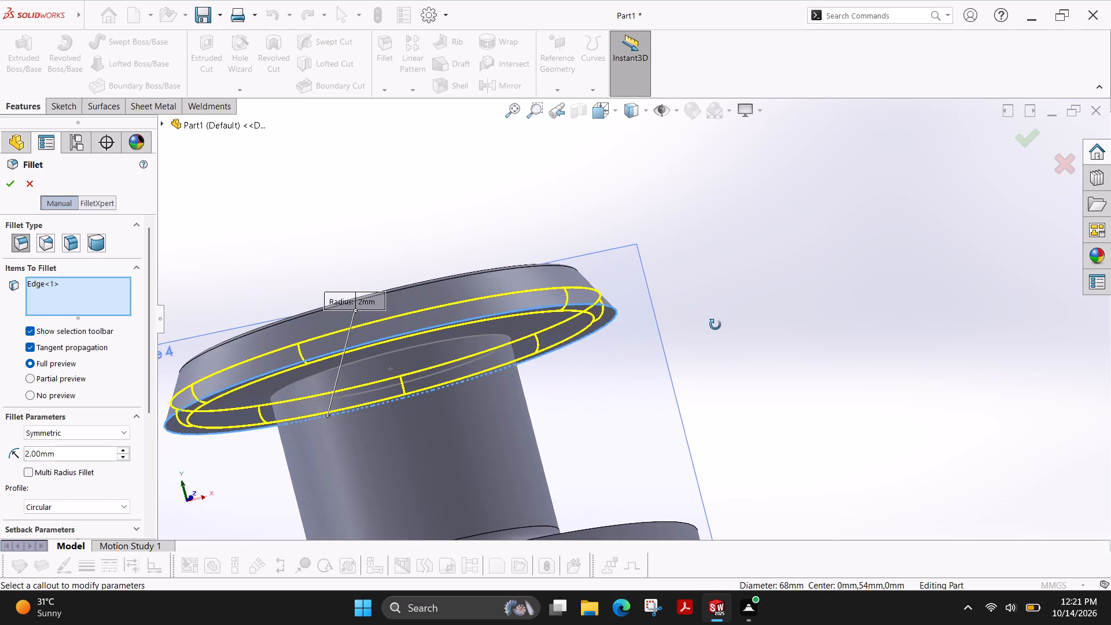
{"action": "middle_click_drag", "start_coordinate": [715, 325], "coordinate": [716, 343], "text": "ctrl+shift"}
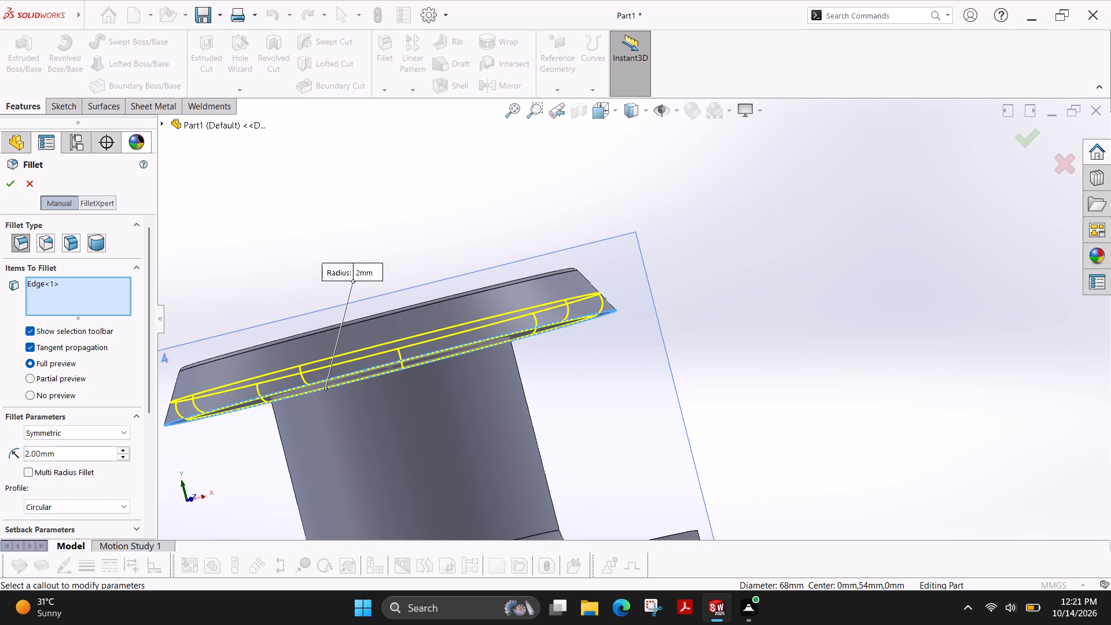
{"action": "left_click", "coordinate": [9, 187]}
Examine the filleted rim of the top disc and its recess from the side and from above.
{"action": "scroll", "coordinate": [798, 366], "scroll_direction": "down", "scroll_amount": 1}
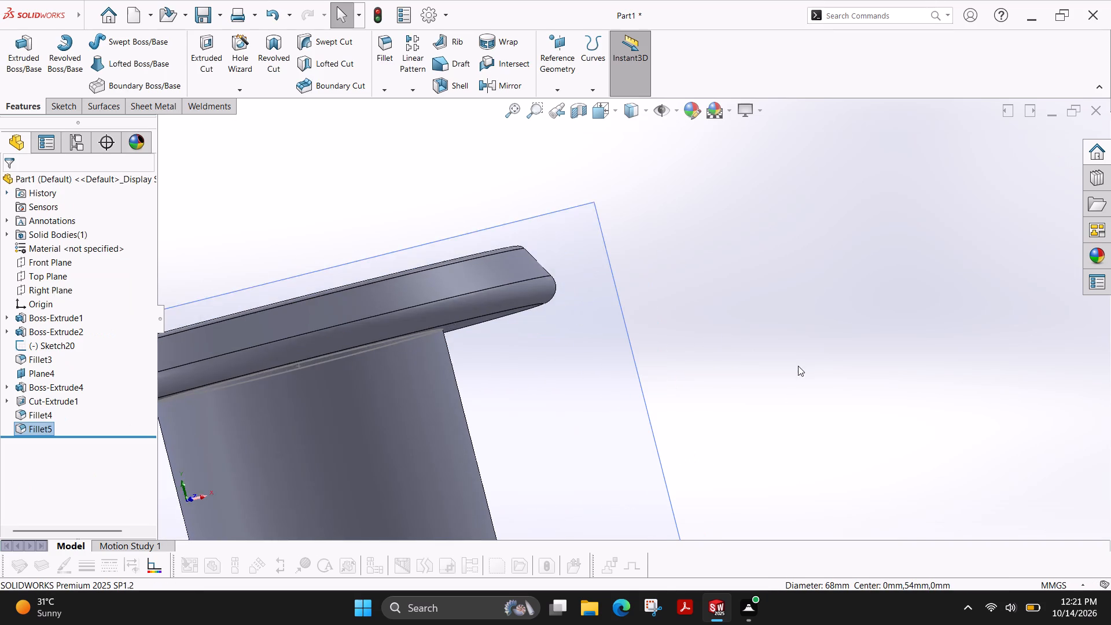
{"action": "scroll", "coordinate": [798, 366], "scroll_direction": "up", "scroll_amount": 3}
{"action": "middle_click_drag", "start_coordinate": [514, 173], "coordinate": [566, 235], "text": "ctrl+shift"}
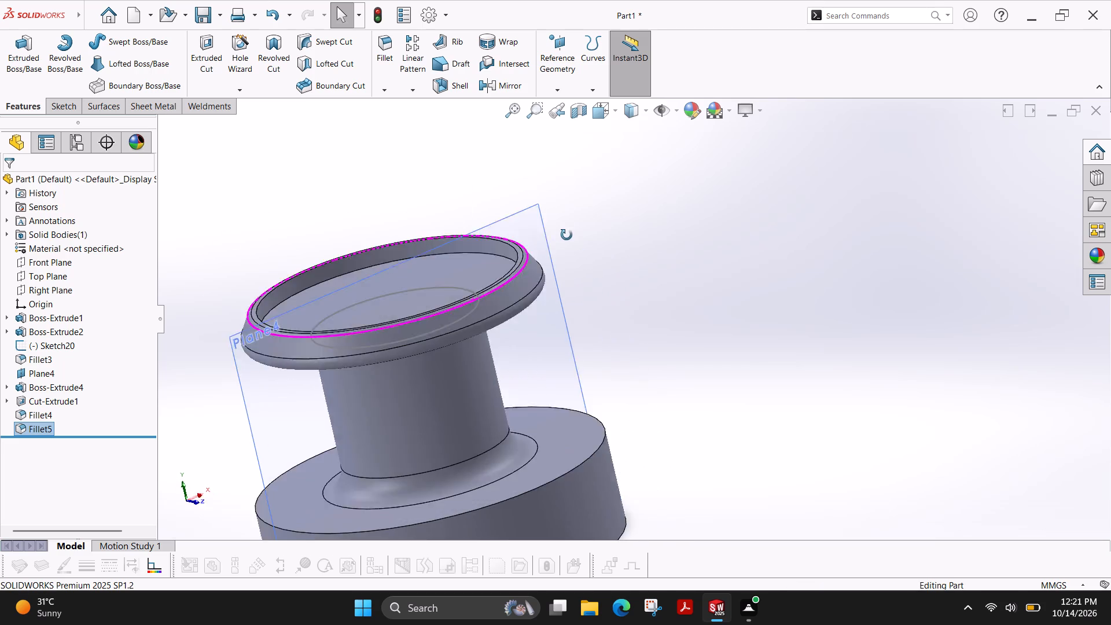
{"action": "middle_click_drag", "start_coordinate": [566, 235], "coordinate": [575, 241], "text": "ctrl+shift"}
{"action": "scroll", "coordinate": [431, 302], "scroll_direction": "up", "scroll_amount": 2}
{"action": "scroll", "coordinate": [431, 302], "scroll_direction": "down", "scroll_amount": 1}
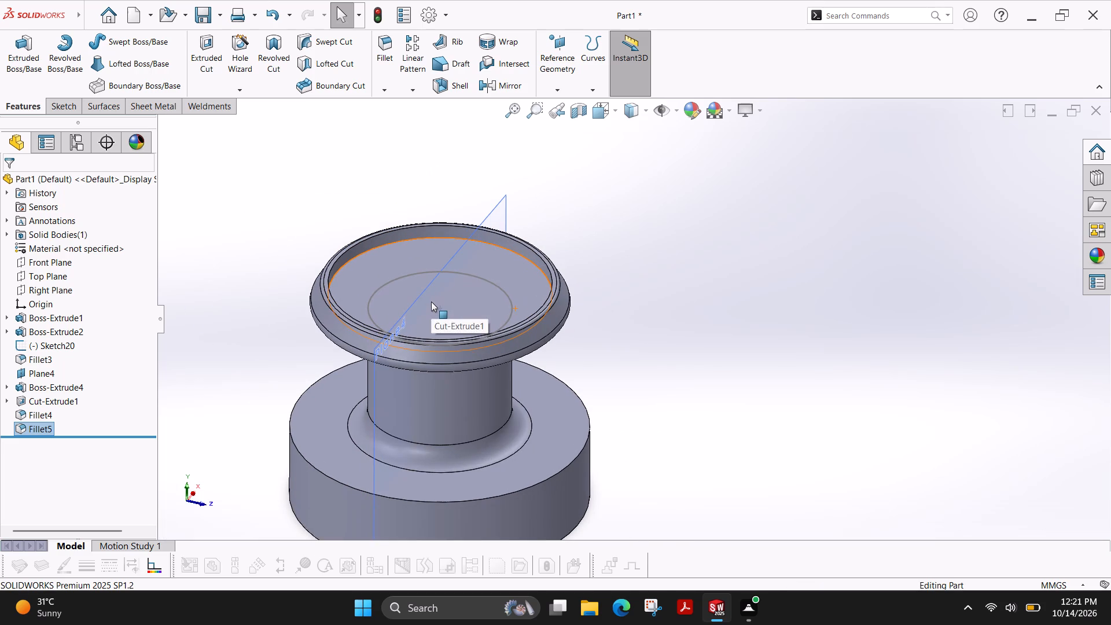
{"action": "key", "text": "Escape"}
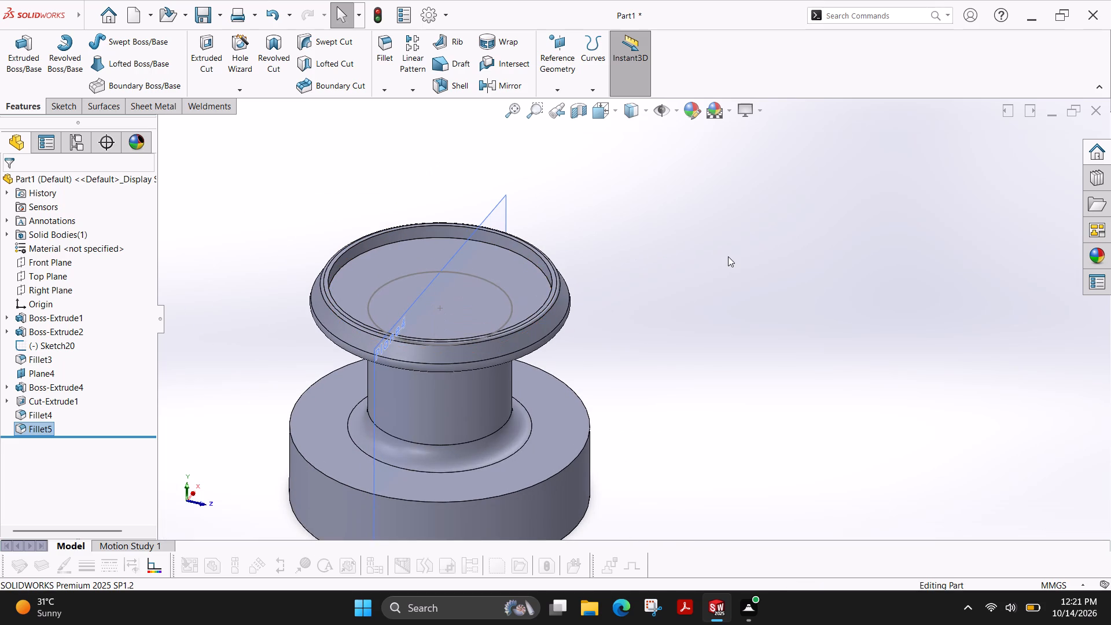
{"action": "key", "text": "Escape"}
{"action": "key", "text": "Escape"}
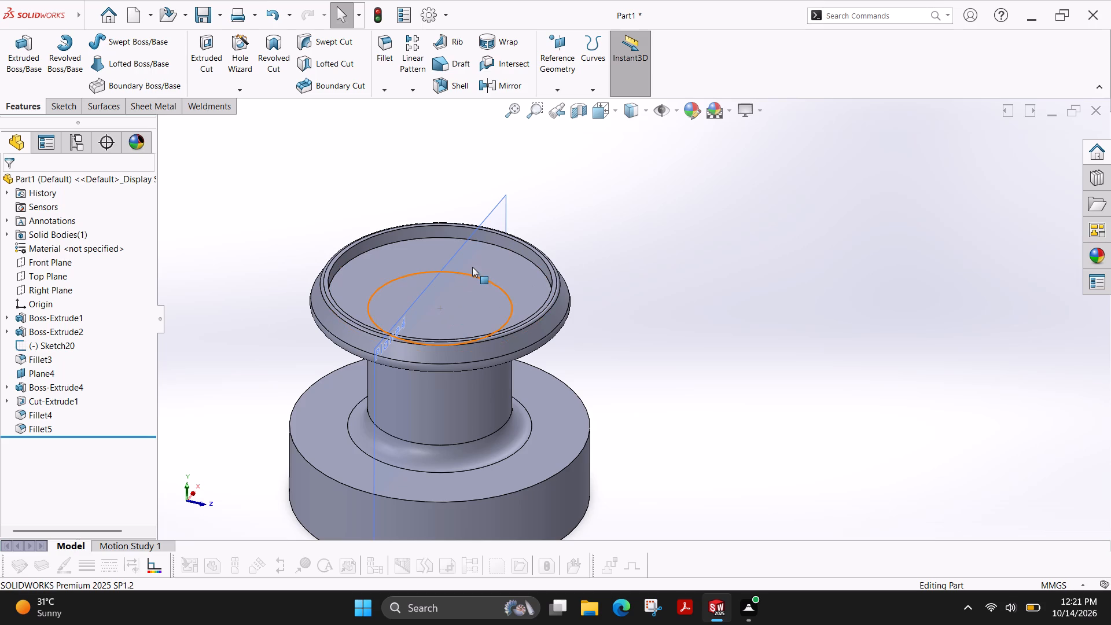
On the underside of the base disc, sketch a circle of about 34.4 mm radius centred on the origin.
{"action": "scroll", "coordinate": [507, 366], "scroll_direction": "down", "scroll_amount": 3}
{"action": "scroll", "coordinate": [507, 365], "scroll_direction": "up", "scroll_amount": 3}
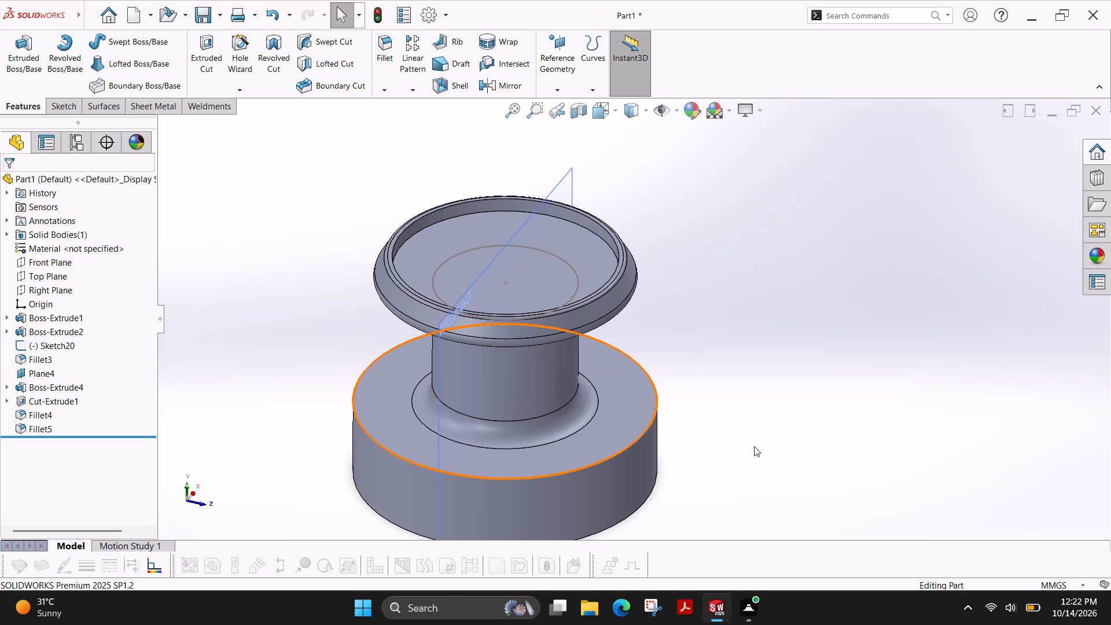
{"action": "middle_click_drag", "start_coordinate": [752, 447], "coordinate": [753, 201], "text": "ctrl+shift"}
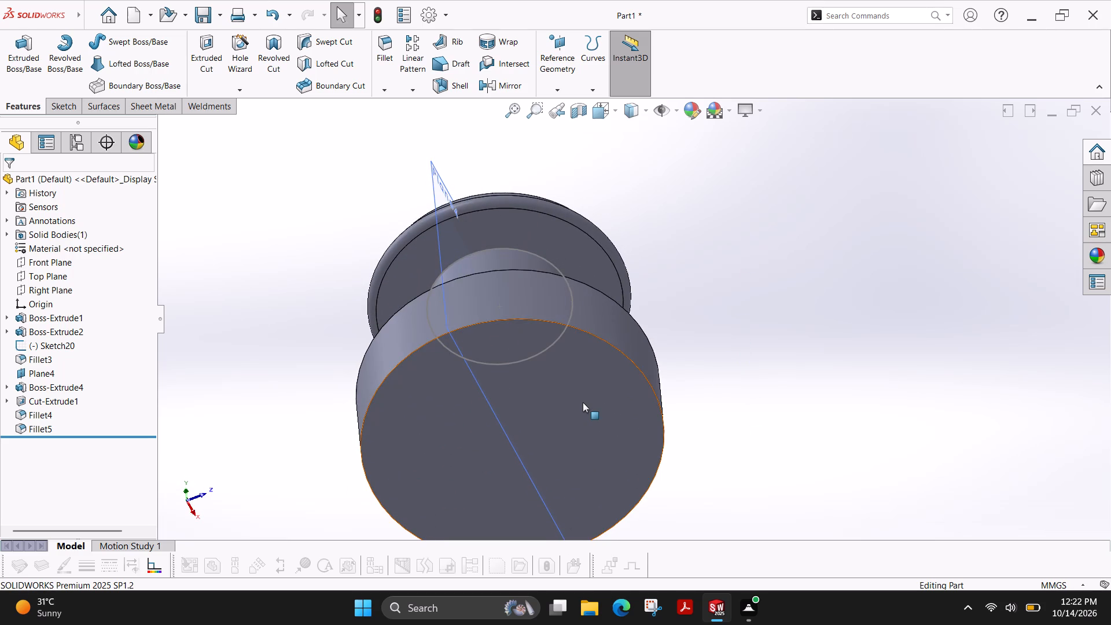
{"action": "left_click", "coordinate": [583, 402]}
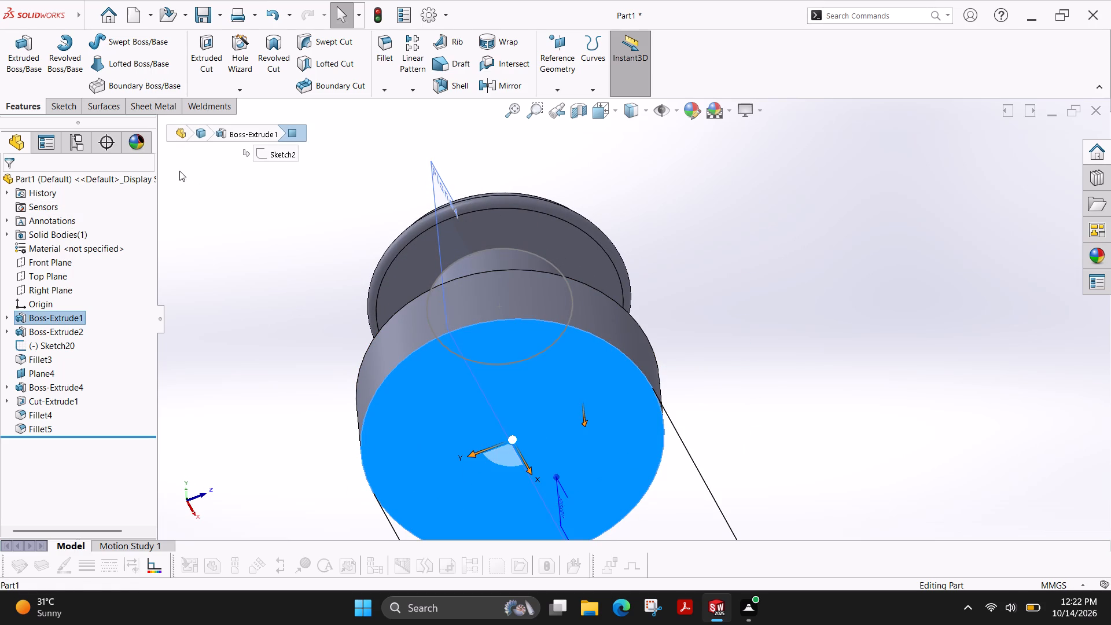
{"action": "left_click", "coordinate": [64, 112]}
{"action": "left_click", "coordinate": [16, 53]}
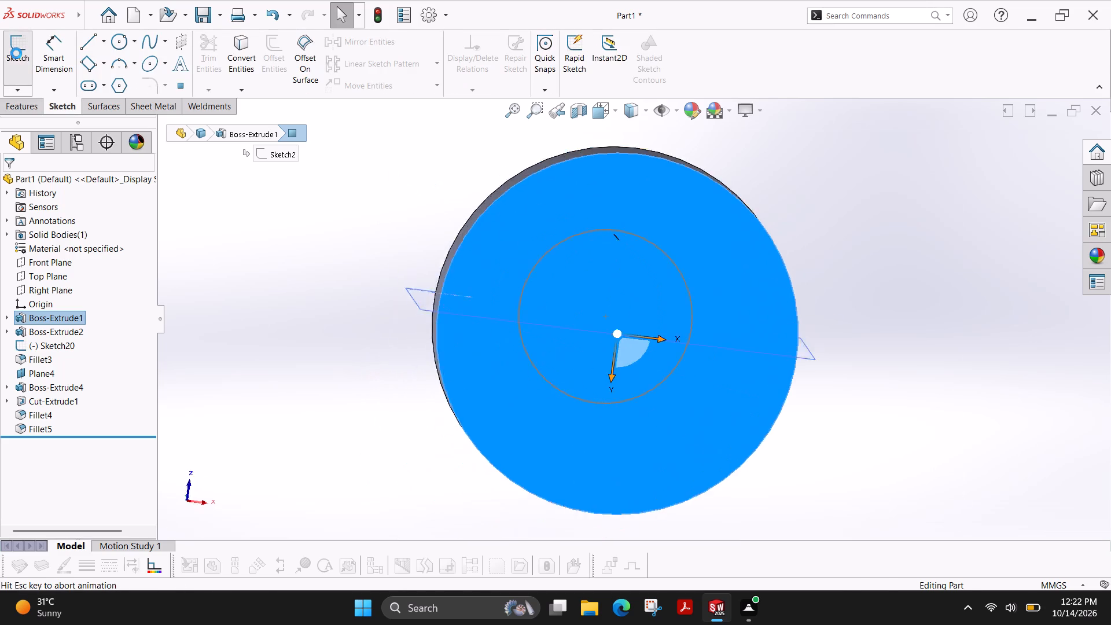
{"action": "left_click", "coordinate": [116, 35]}
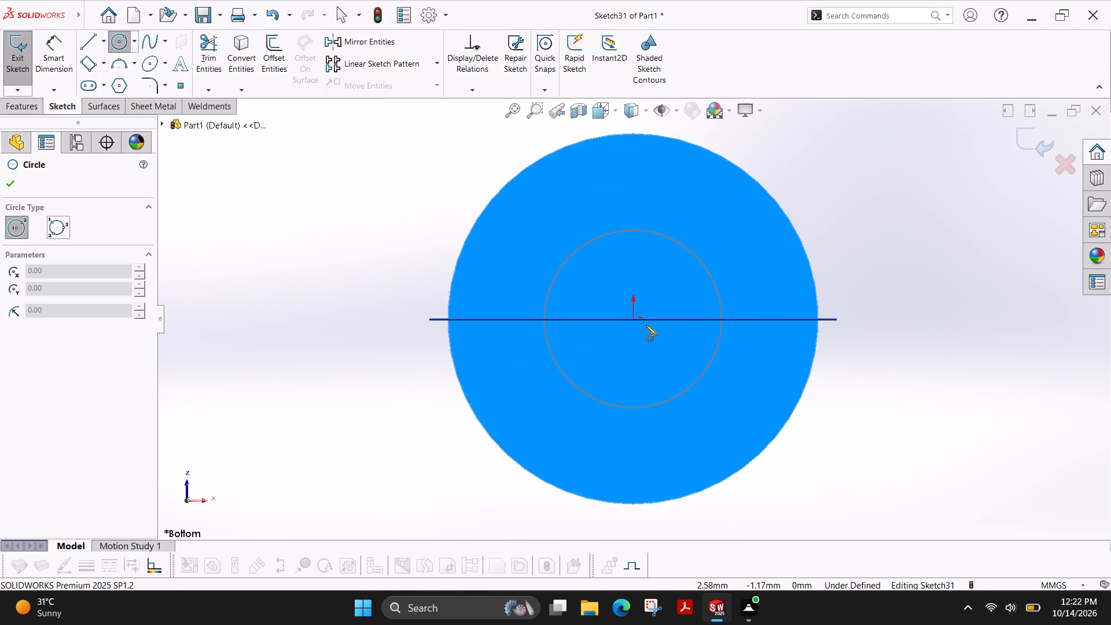
{"action": "left_click", "coordinate": [633, 319]}
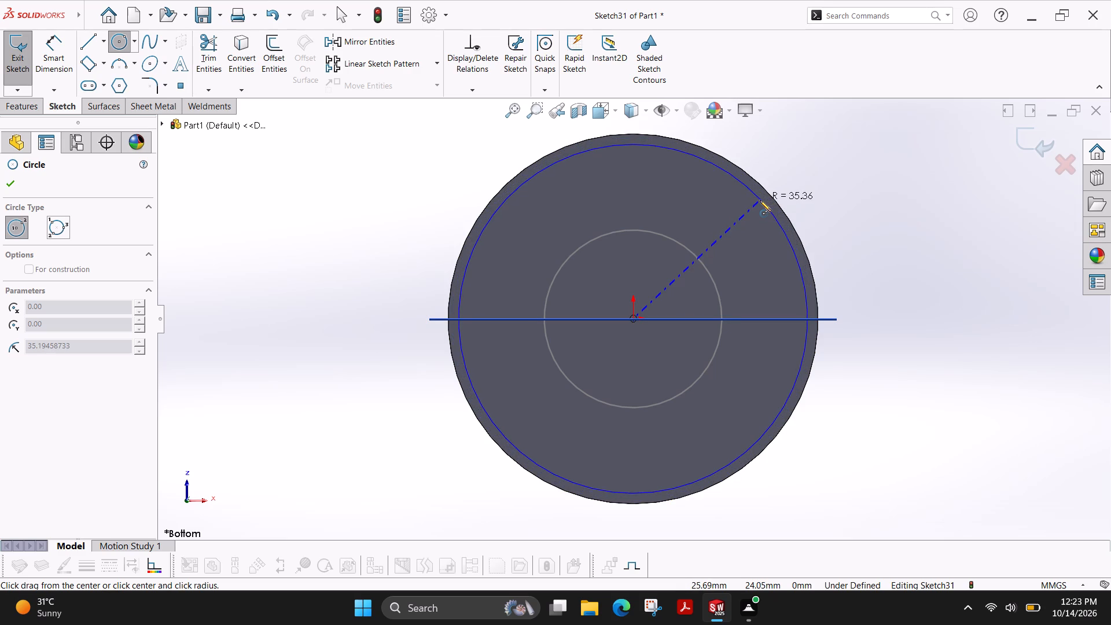
{"action": "left_click", "coordinate": [757, 203]}
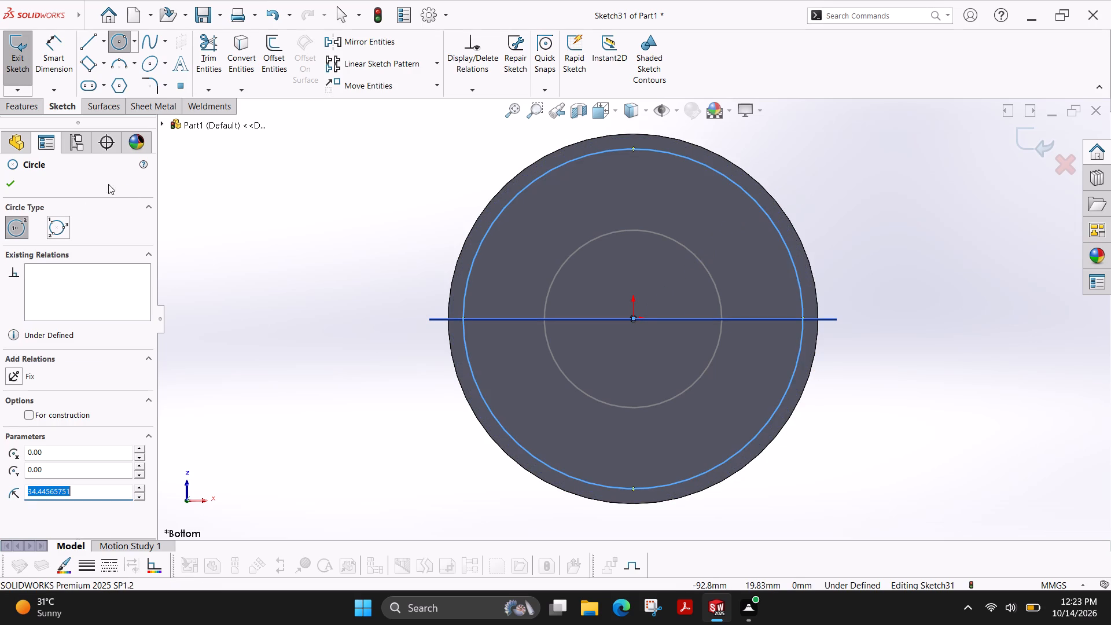
Dimension the underside circle with a diameter of 70 mm.
{"action": "left_click", "coordinate": [50, 50]}
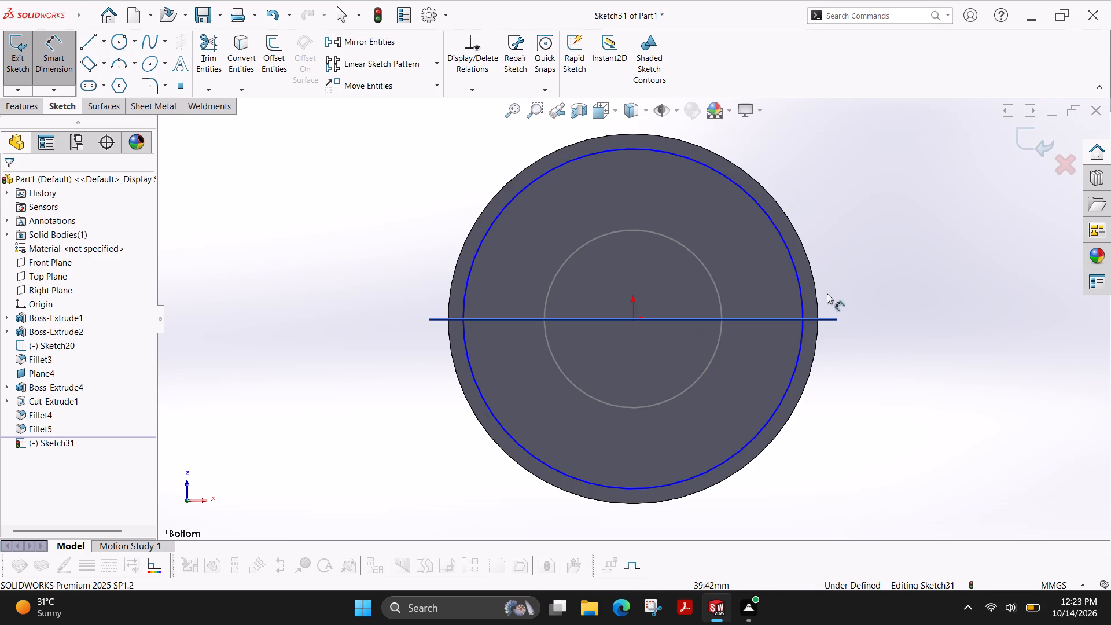
{"action": "left_click", "coordinate": [799, 290]}
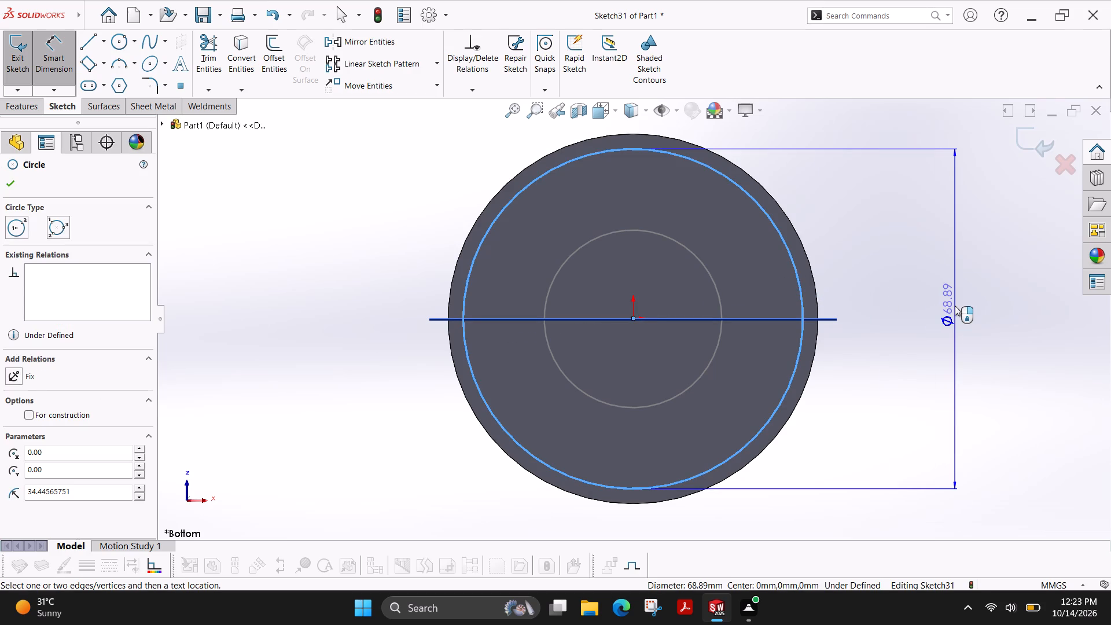
{"action": "left_click", "coordinate": [955, 306]}
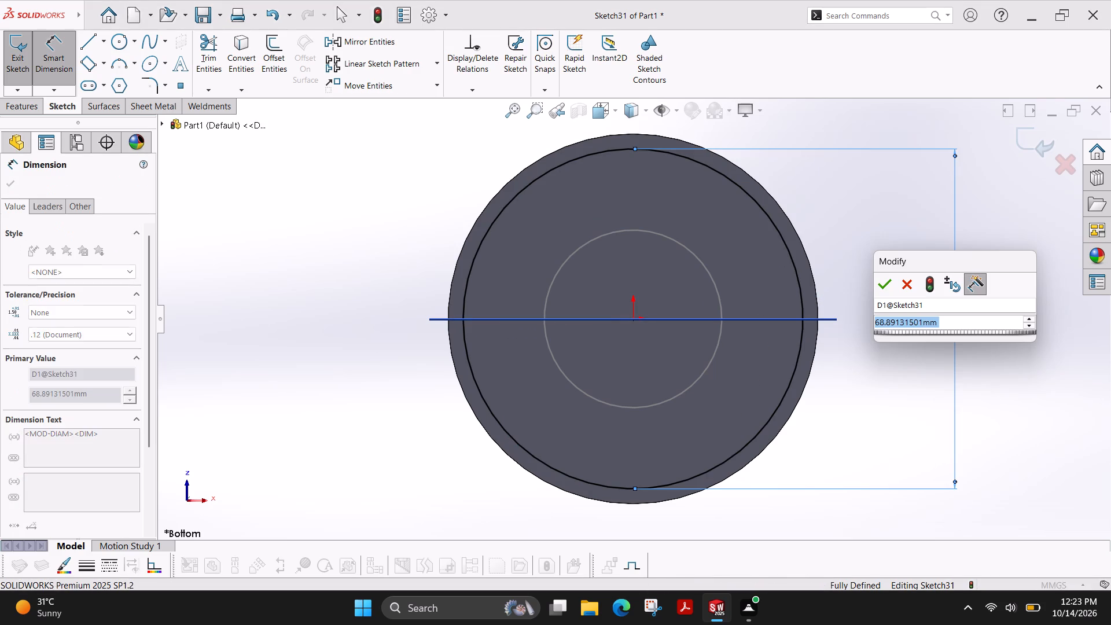
{"action": "type", "text": "70"}
{"action": "key", "text": "Return"}
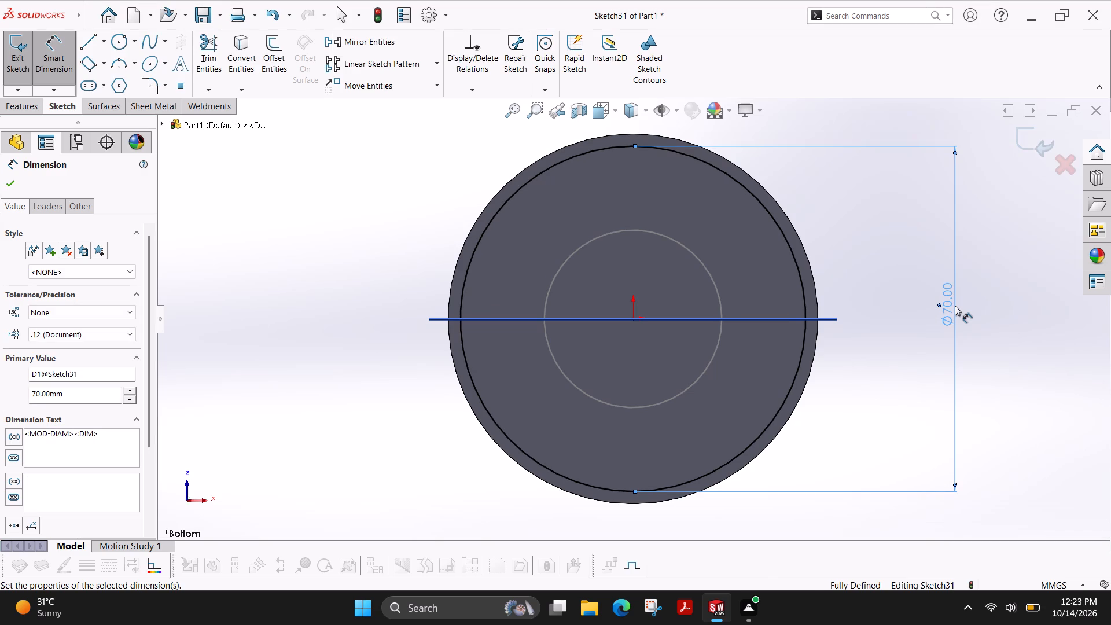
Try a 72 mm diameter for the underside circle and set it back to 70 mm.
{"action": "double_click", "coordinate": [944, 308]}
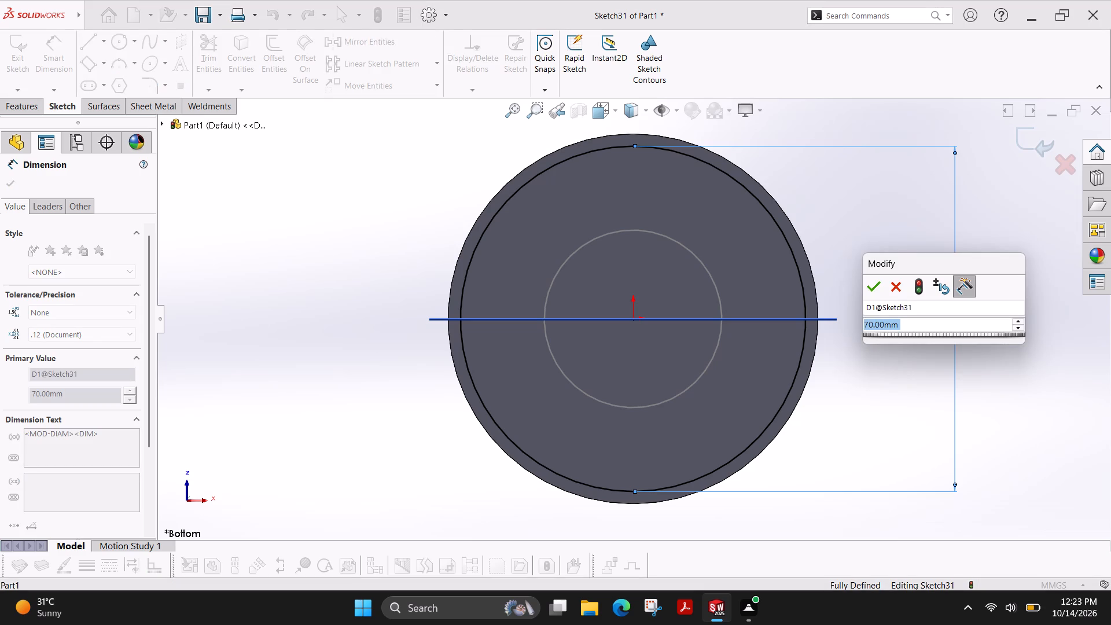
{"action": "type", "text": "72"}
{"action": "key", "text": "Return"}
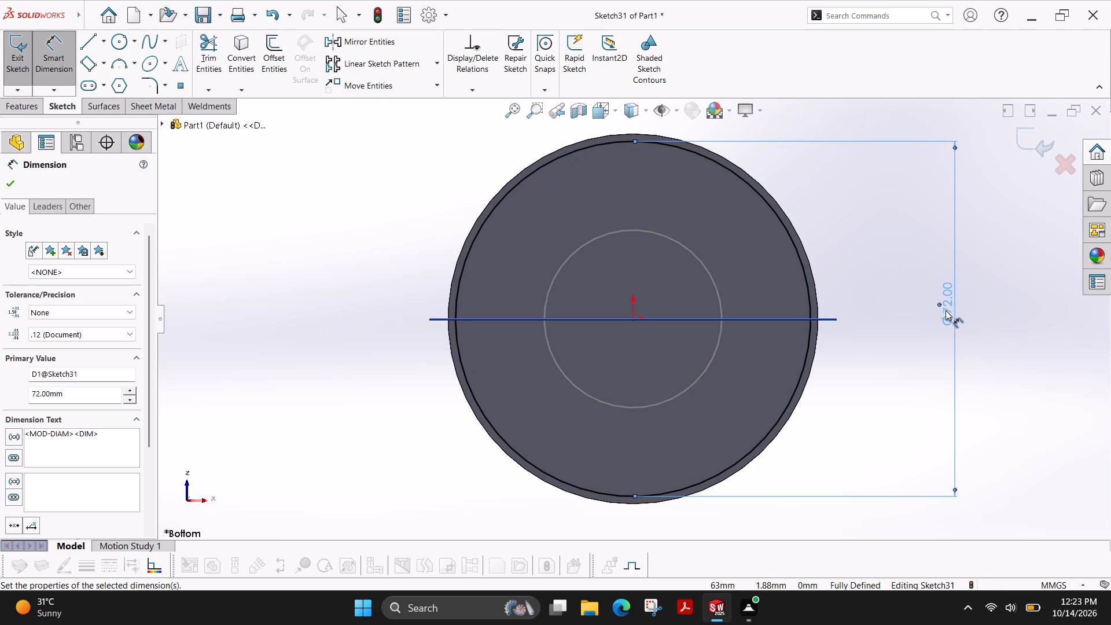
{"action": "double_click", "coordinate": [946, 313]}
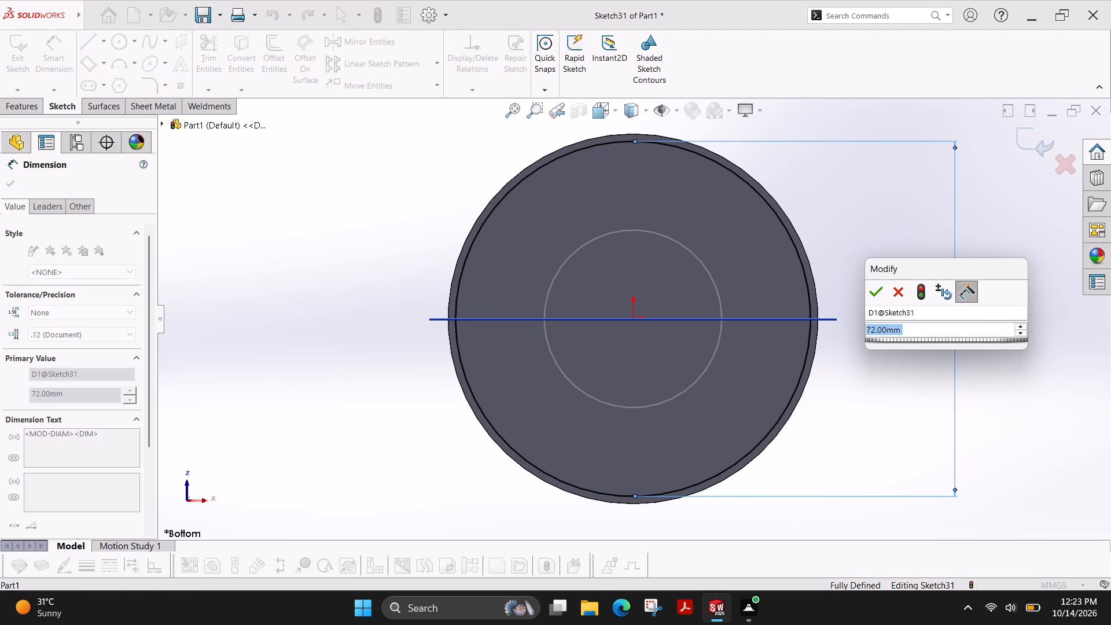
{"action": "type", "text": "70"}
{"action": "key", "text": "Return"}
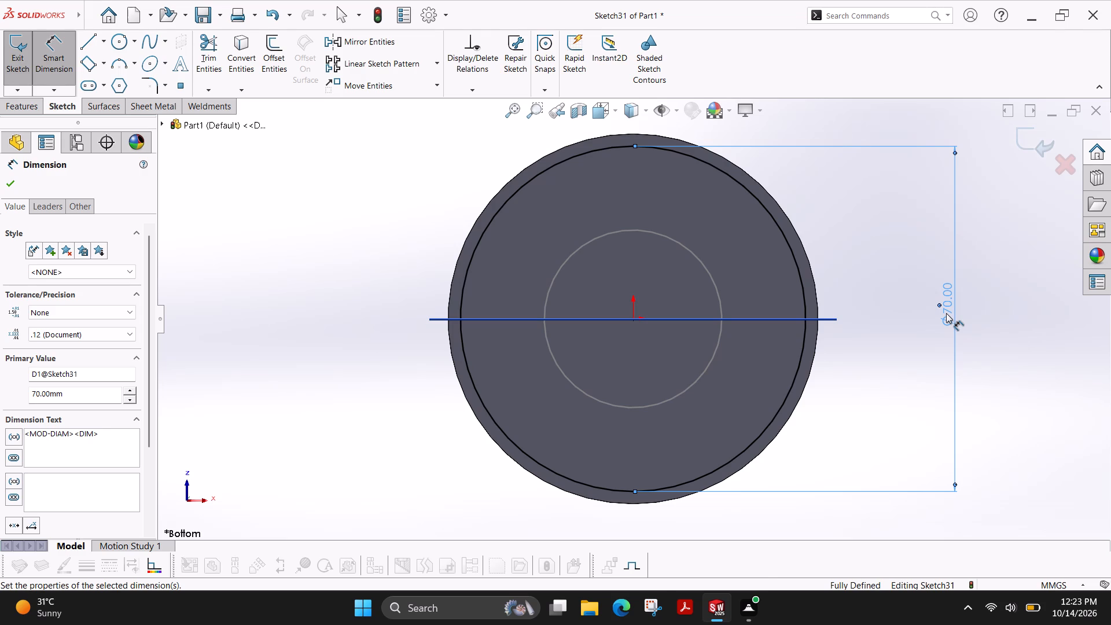
Extrude-cut the 70 mm circle blind into the underside of the base disc to a depth of 17 mm.
{"action": "left_click", "coordinate": [33, 109]}
{"action": "left_click", "coordinate": [21, 50]}
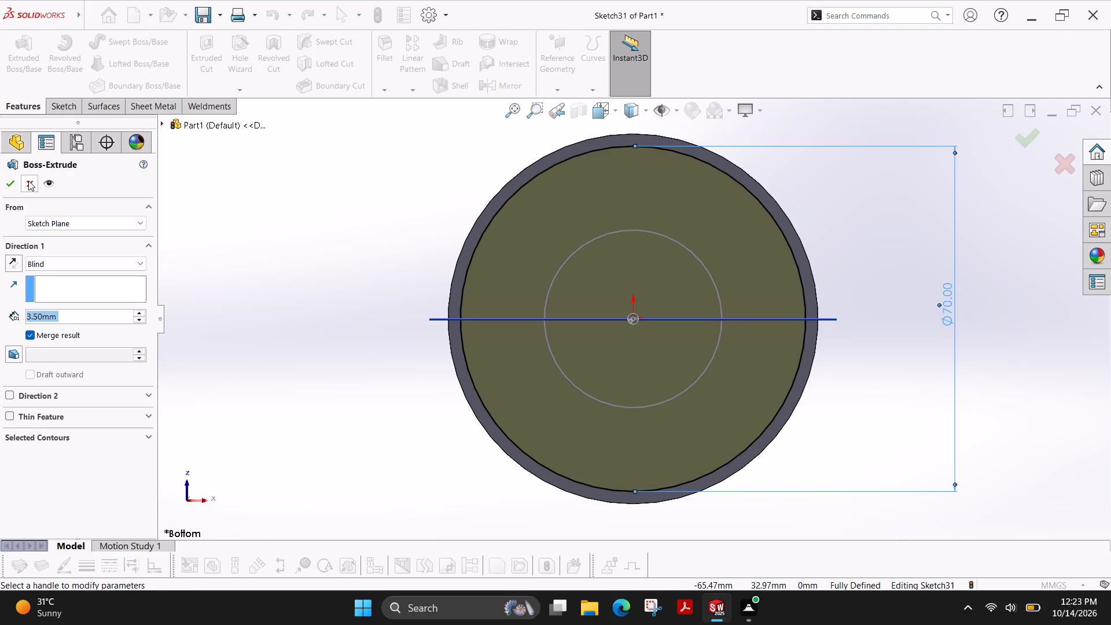
{"action": "left_click", "coordinate": [28, 182]}
{"action": "left_click", "coordinate": [209, 54]}
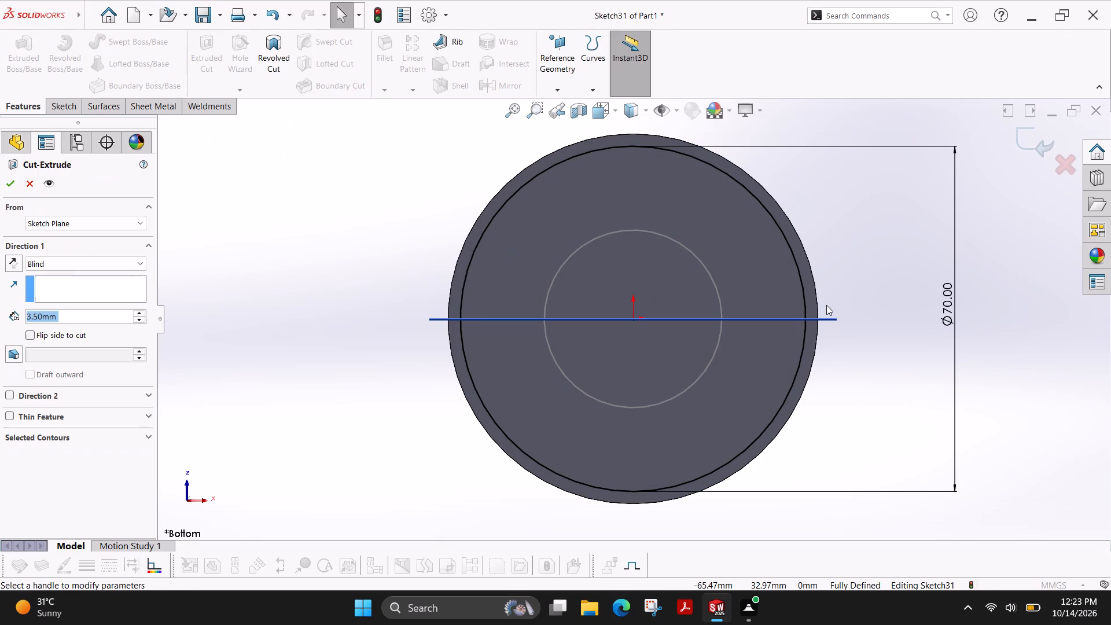
{"action": "middle_click_drag", "start_coordinate": [907, 219], "coordinate": [835, 307], "text": "ctrl+shift"}
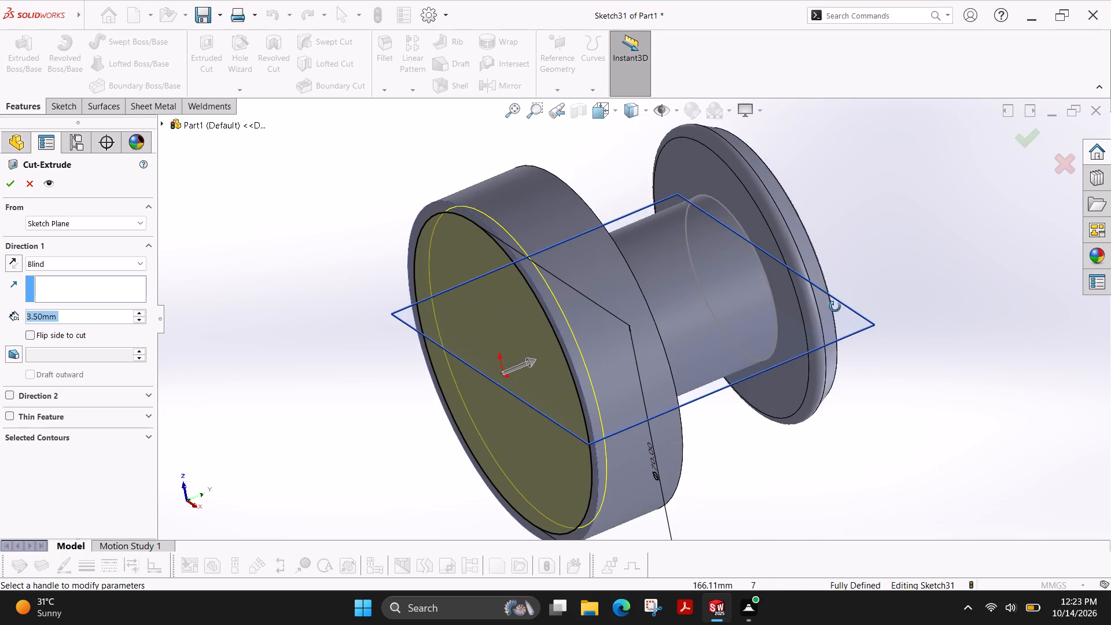
{"action": "middle_click_drag", "start_coordinate": [835, 307], "coordinate": [835, 307], "text": "ctrl+shift"}
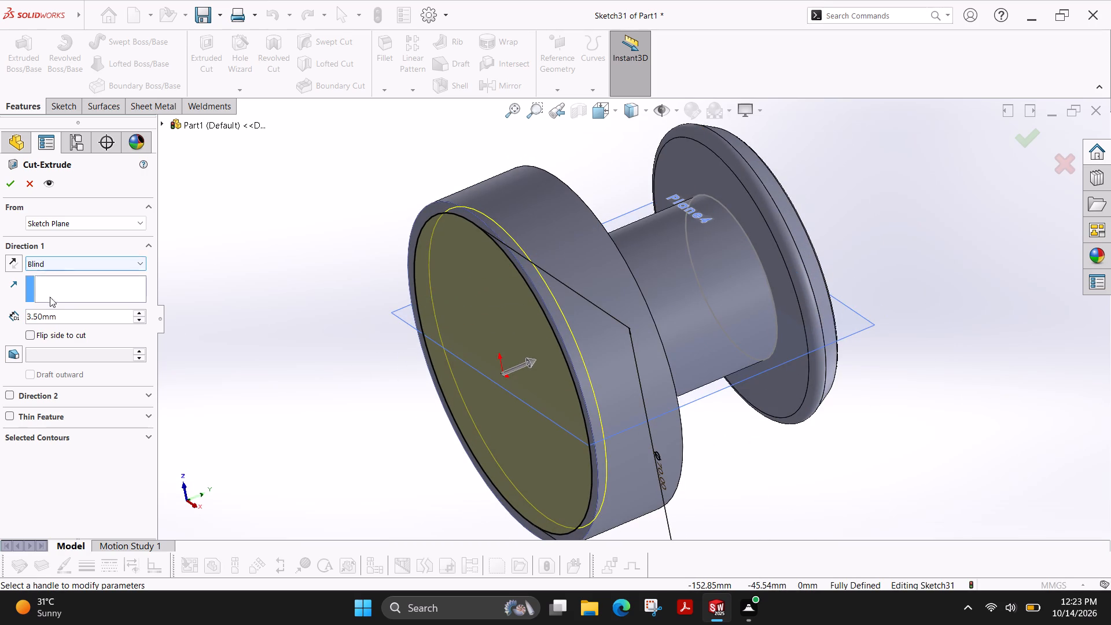
{"action": "left_click", "coordinate": [139, 313]}
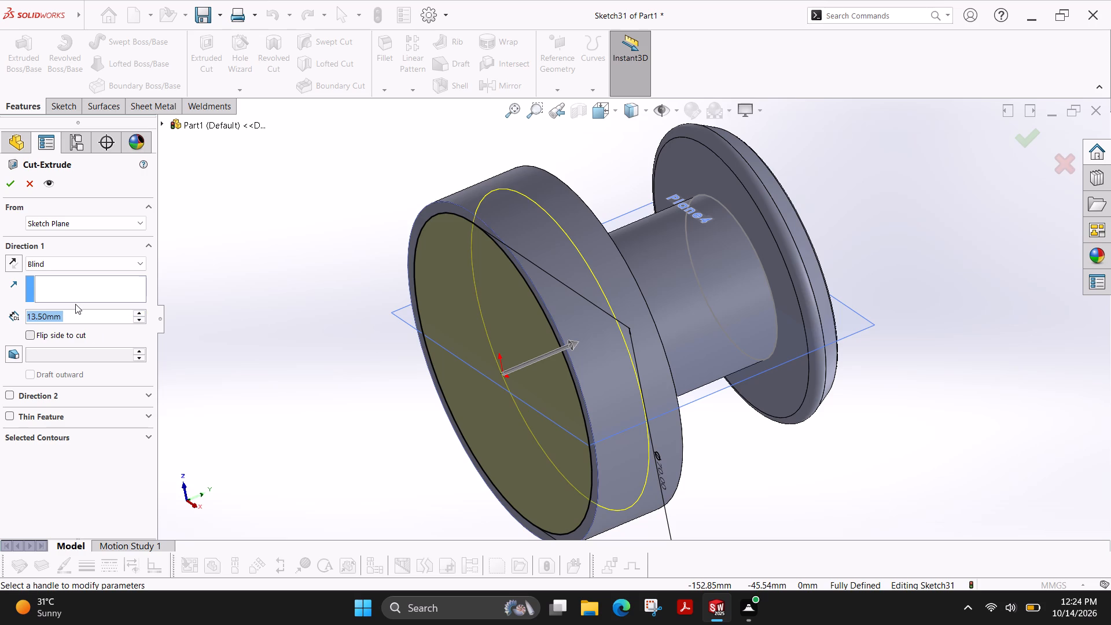
{"action": "type", "text": "17"}
{"action": "key", "text": "Return"}
{"action": "left_click", "coordinate": [11, 178]}
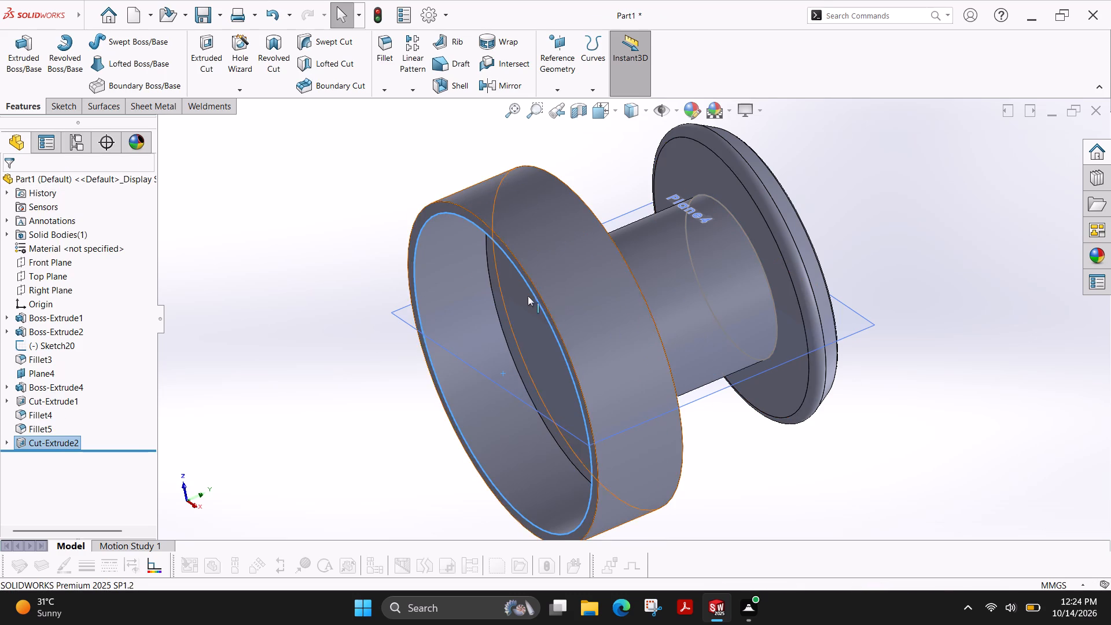
Open a new sketch on the floor of the 70 mm recess in the base disc's underside.
{"action": "middle_click_drag", "start_coordinate": [396, 226], "coordinate": [469, 280], "text": "ctrl+shift"}
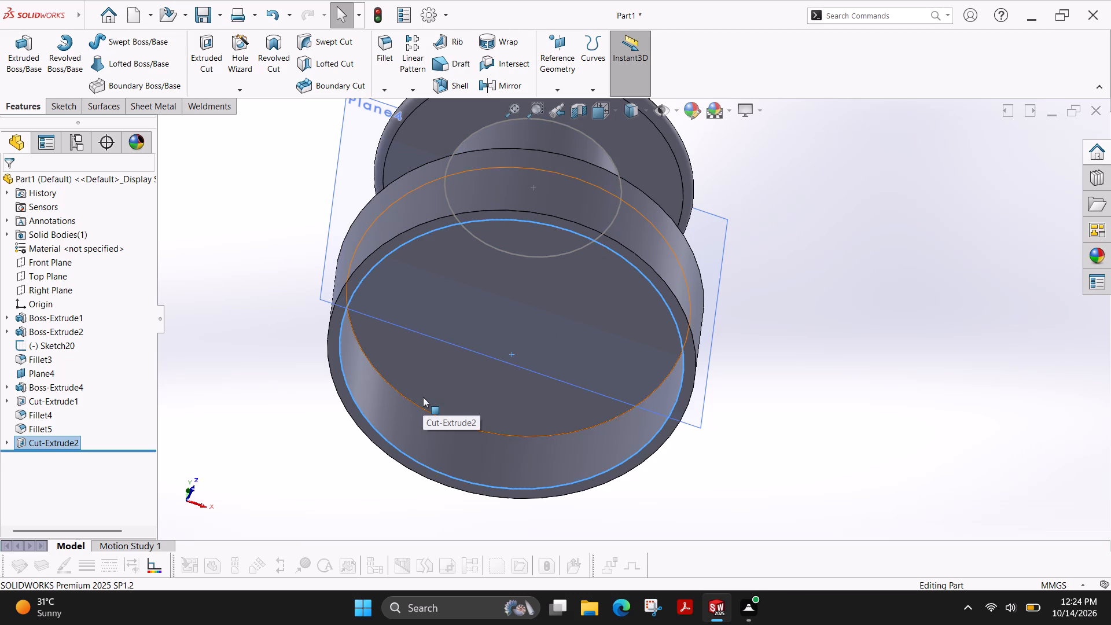
{"action": "key", "text": "Escape"}
{"action": "key", "text": "Escape"}
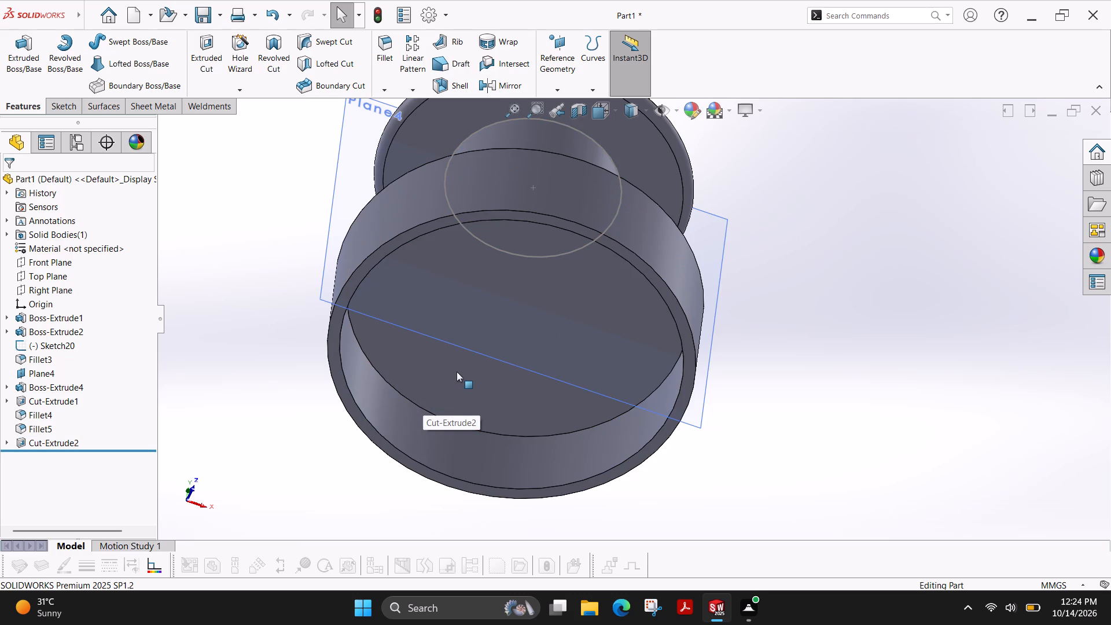
{"action": "key", "text": "Escape"}
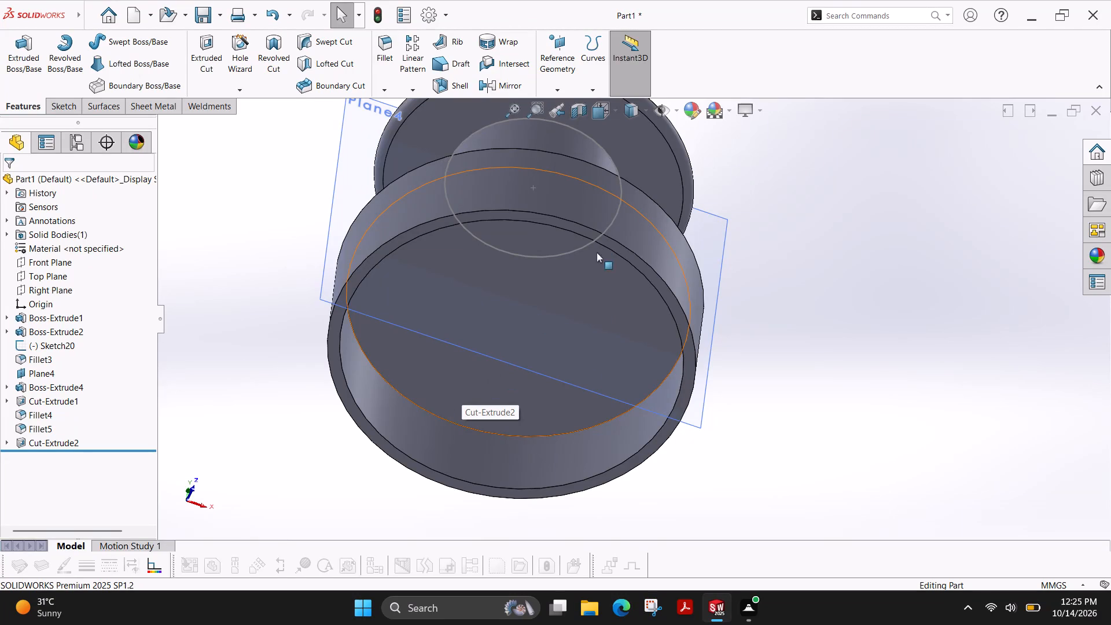
{"action": "left_click", "coordinate": [485, 408]}
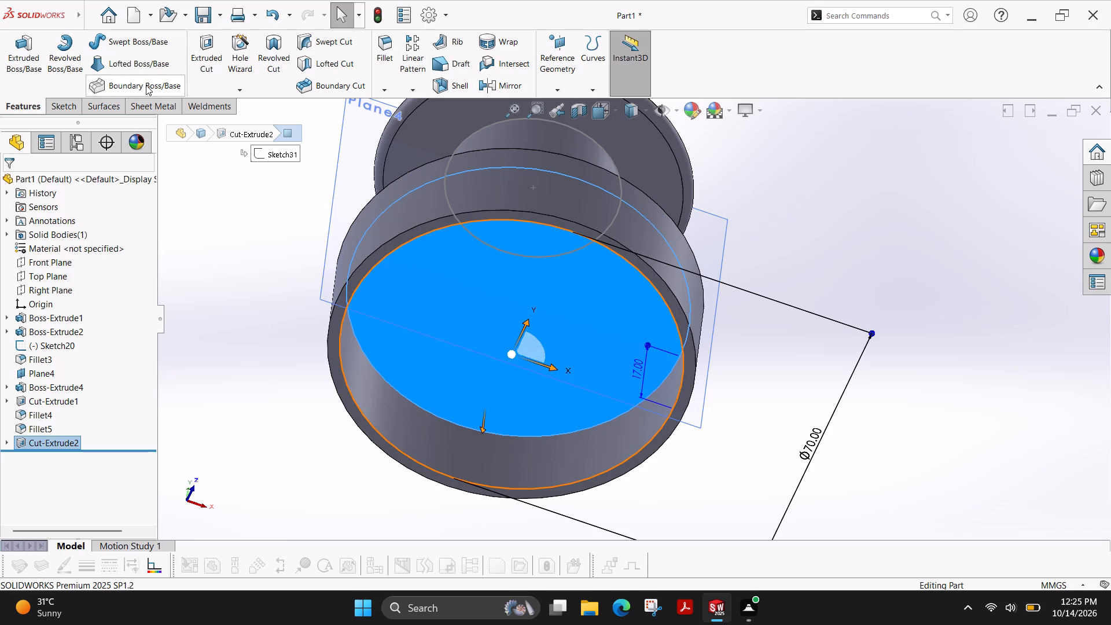
{"action": "left_click", "coordinate": [68, 100]}
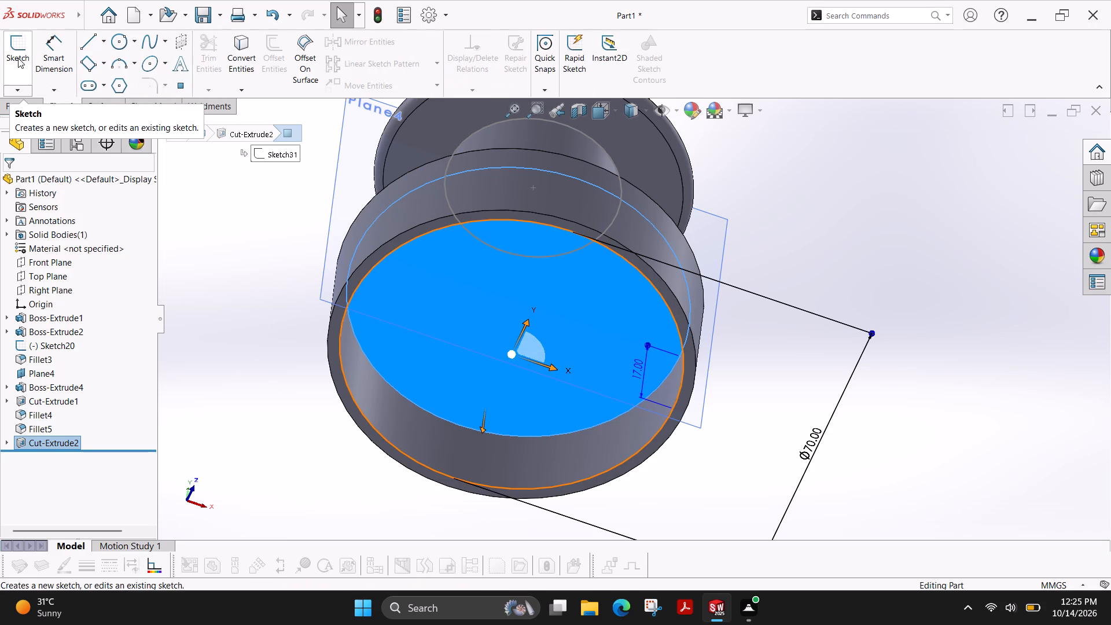
{"action": "left_click", "coordinate": [15, 56]}
{"action": "scroll", "coordinate": [894, 345], "scroll_direction": "down", "scroll_amount": 2}
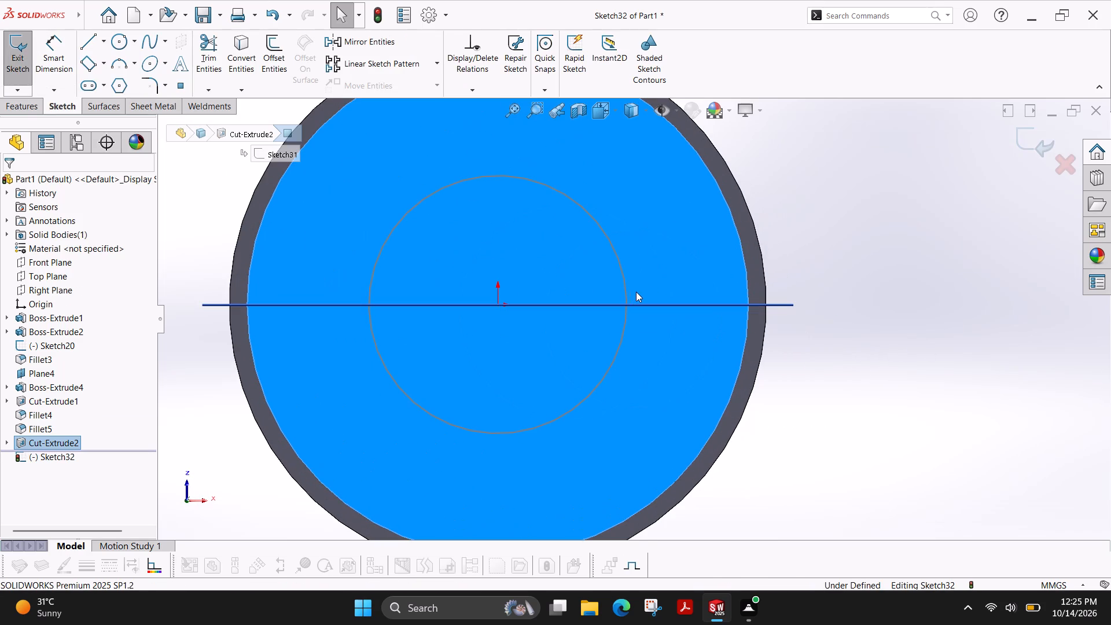
{"action": "scroll", "coordinate": [633, 292], "scroll_direction": "up", "scroll_amount": 1}
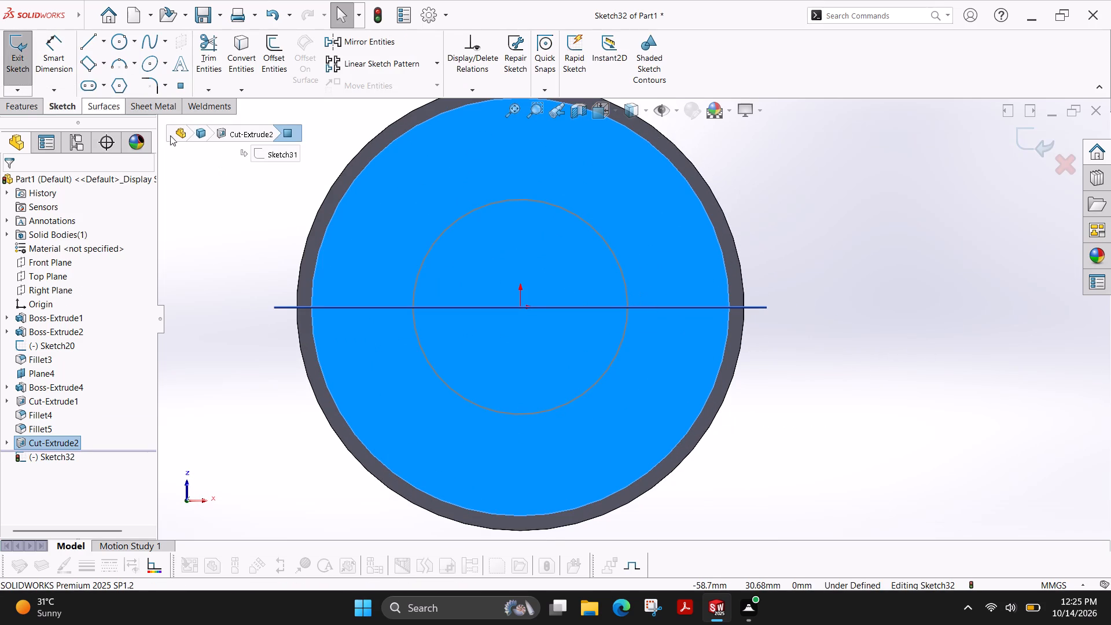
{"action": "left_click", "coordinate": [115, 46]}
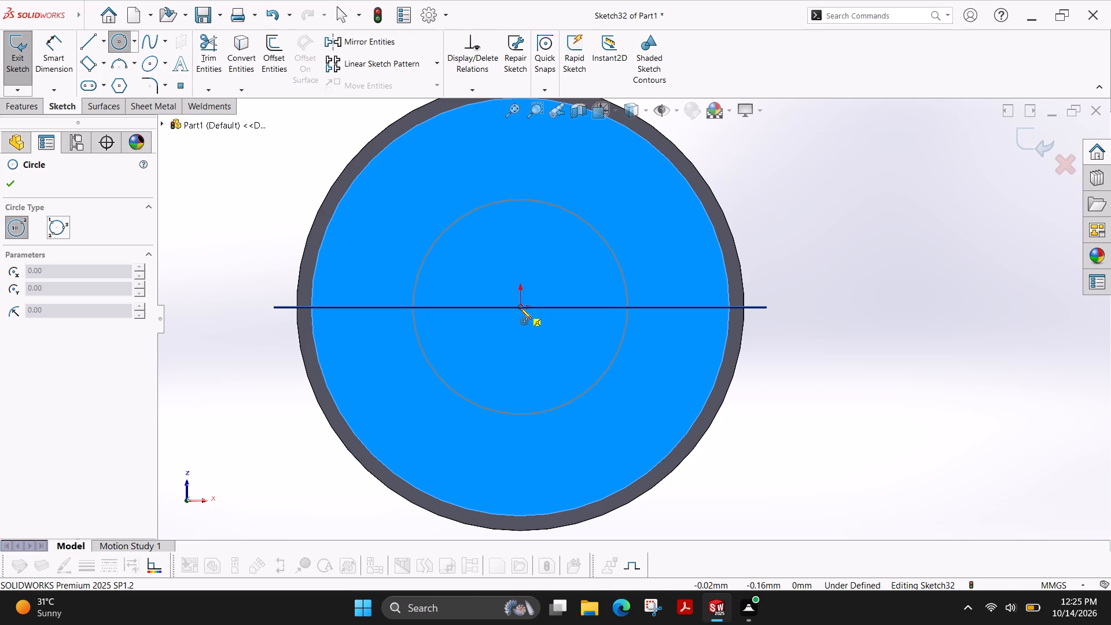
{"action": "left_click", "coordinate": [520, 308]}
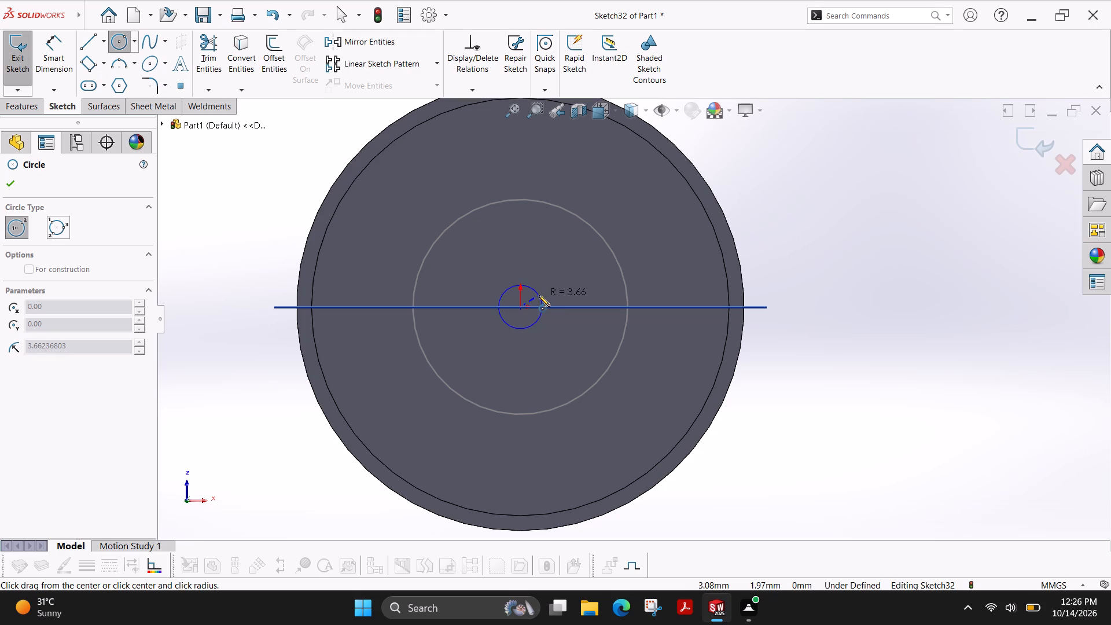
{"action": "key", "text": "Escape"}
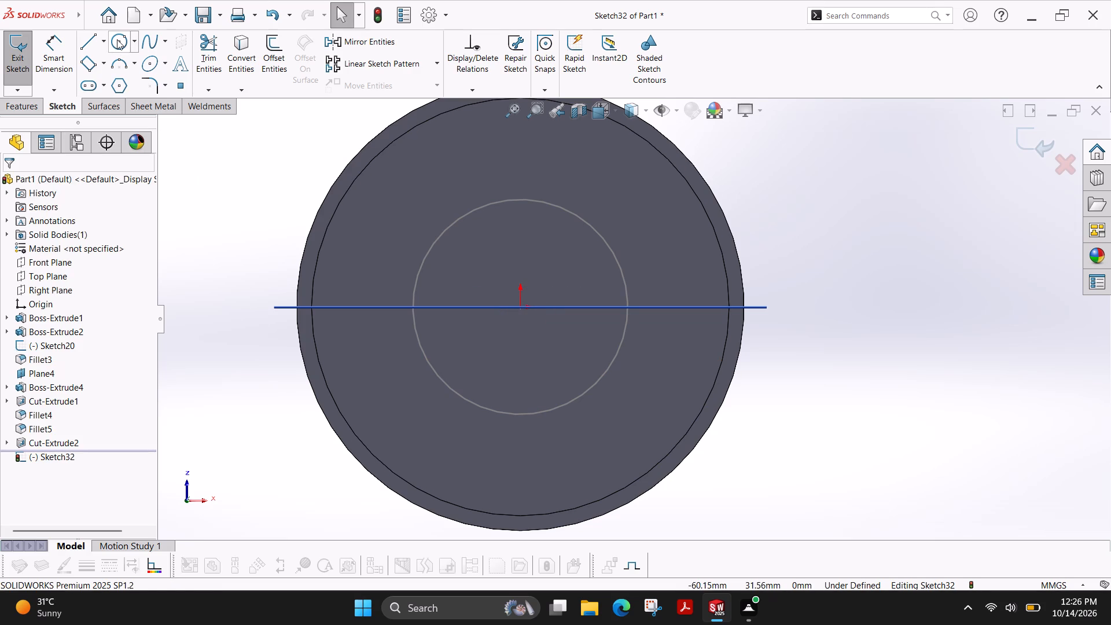
Sketch a circle of about 2.4 mm radius on the recess floor, centred about 9.4 mm directly above the origin.
{"action": "left_click", "coordinate": [117, 39]}
{"action": "left_click", "coordinate": [520, 251]}
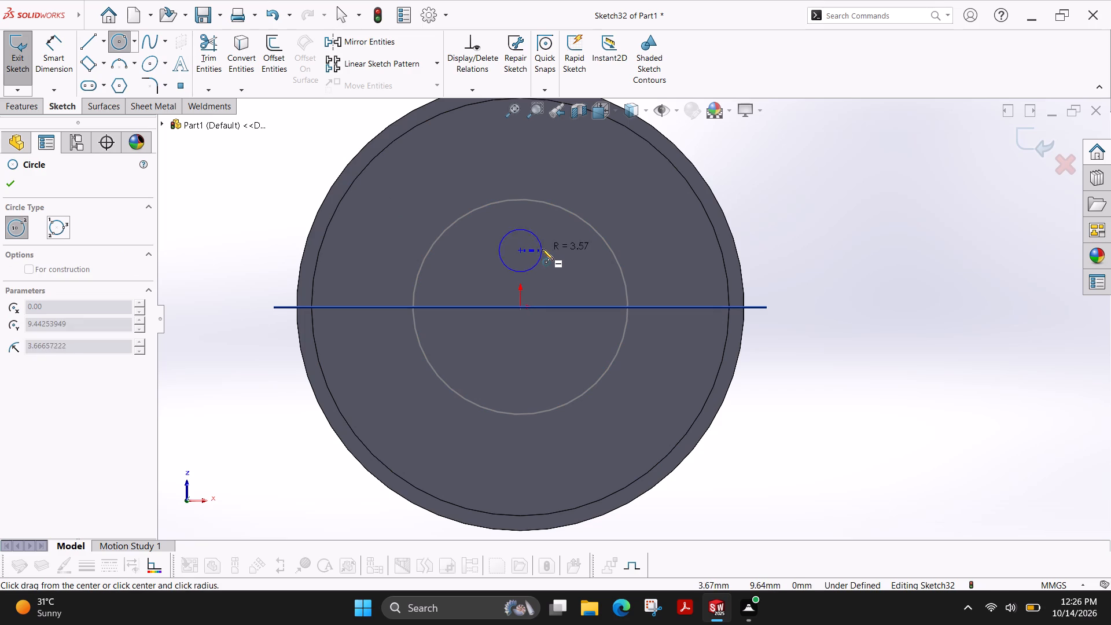
{"action": "left_click", "coordinate": [535, 249]}
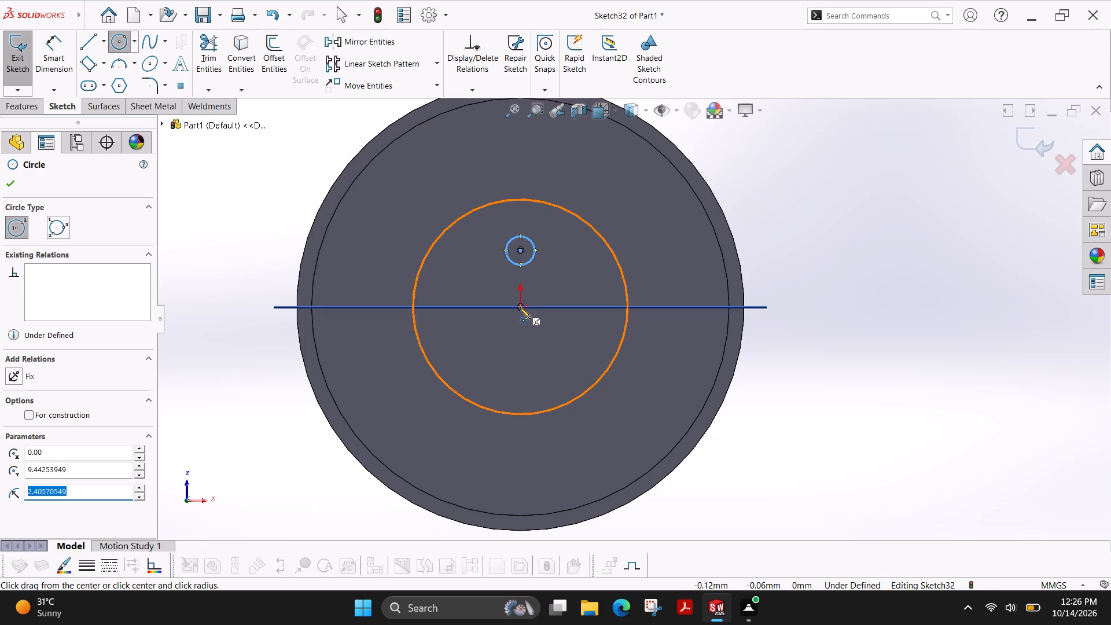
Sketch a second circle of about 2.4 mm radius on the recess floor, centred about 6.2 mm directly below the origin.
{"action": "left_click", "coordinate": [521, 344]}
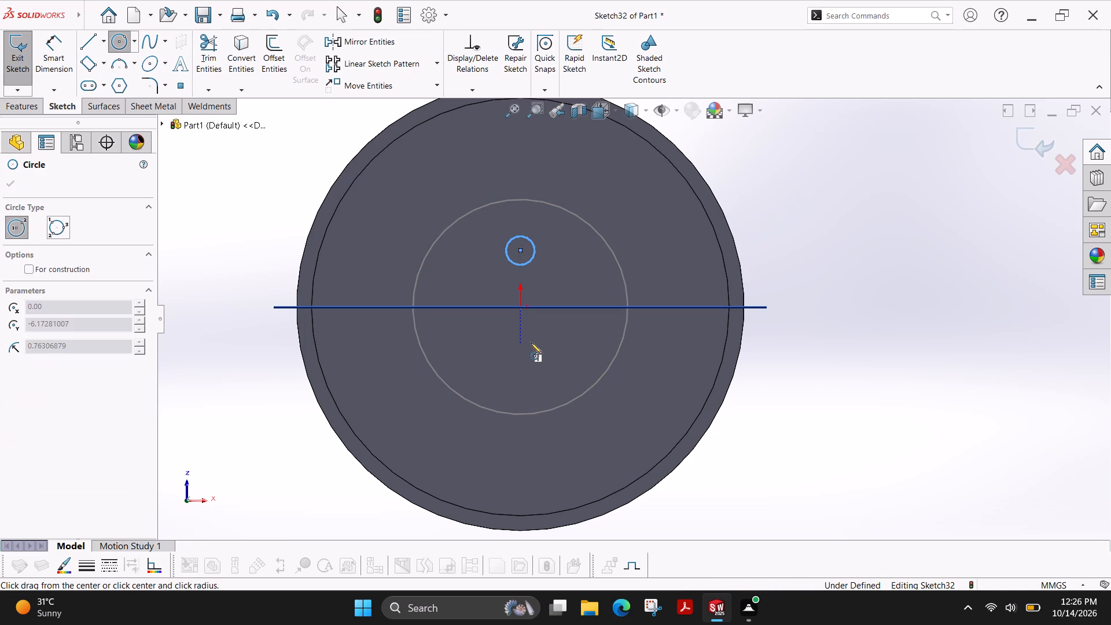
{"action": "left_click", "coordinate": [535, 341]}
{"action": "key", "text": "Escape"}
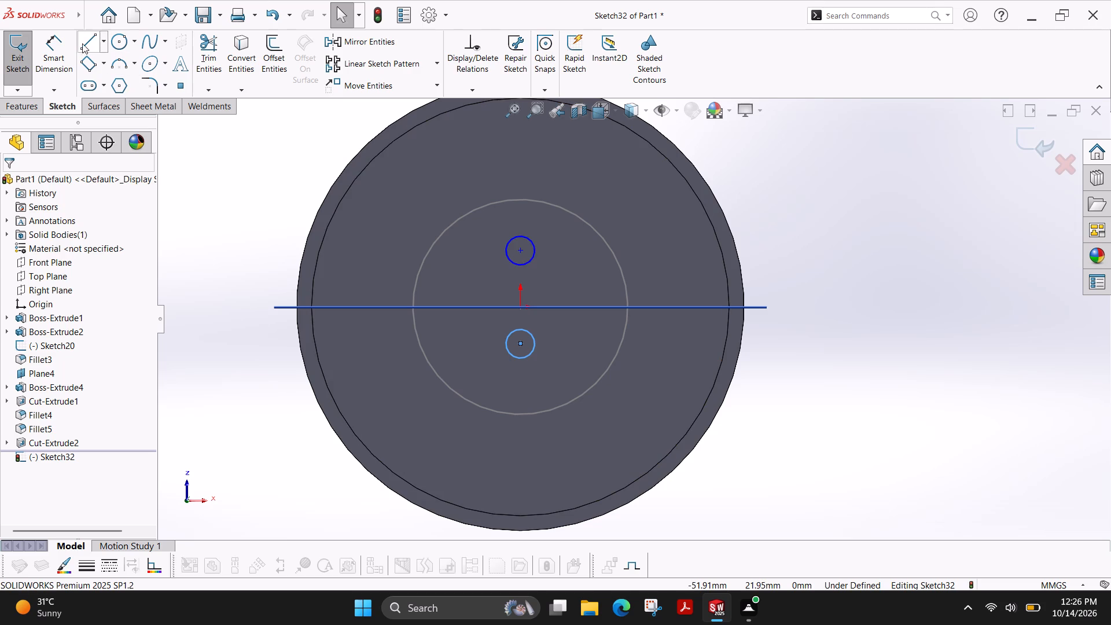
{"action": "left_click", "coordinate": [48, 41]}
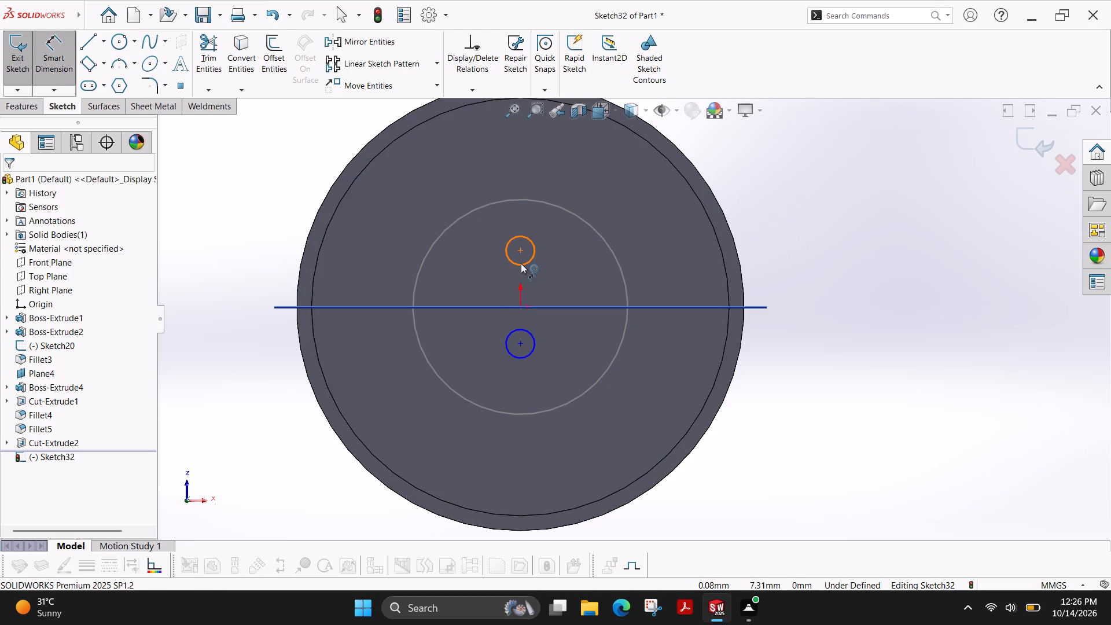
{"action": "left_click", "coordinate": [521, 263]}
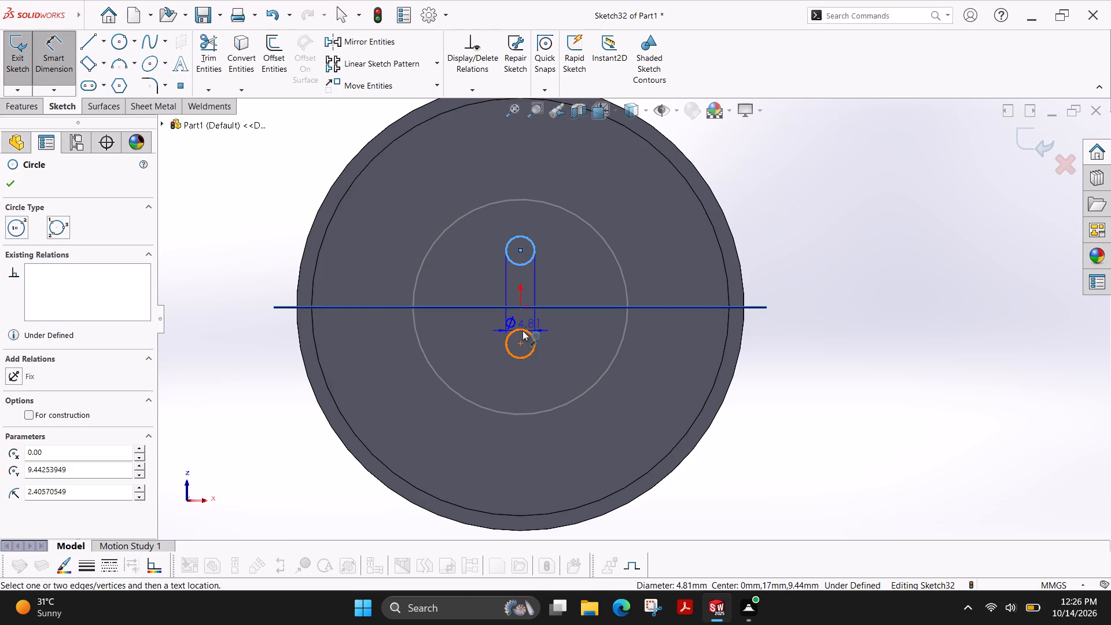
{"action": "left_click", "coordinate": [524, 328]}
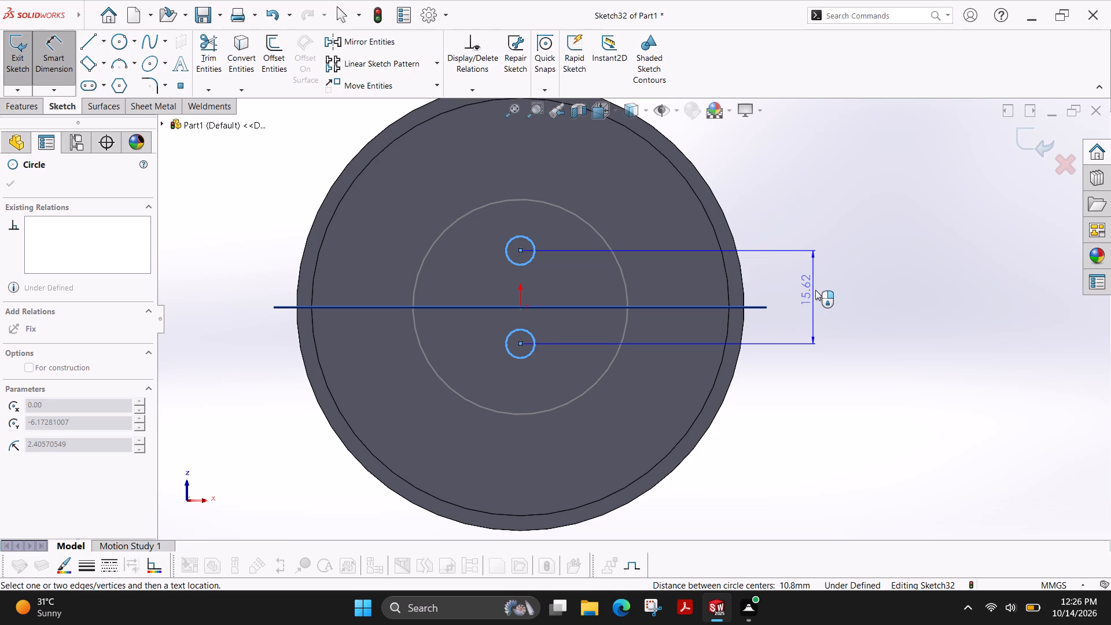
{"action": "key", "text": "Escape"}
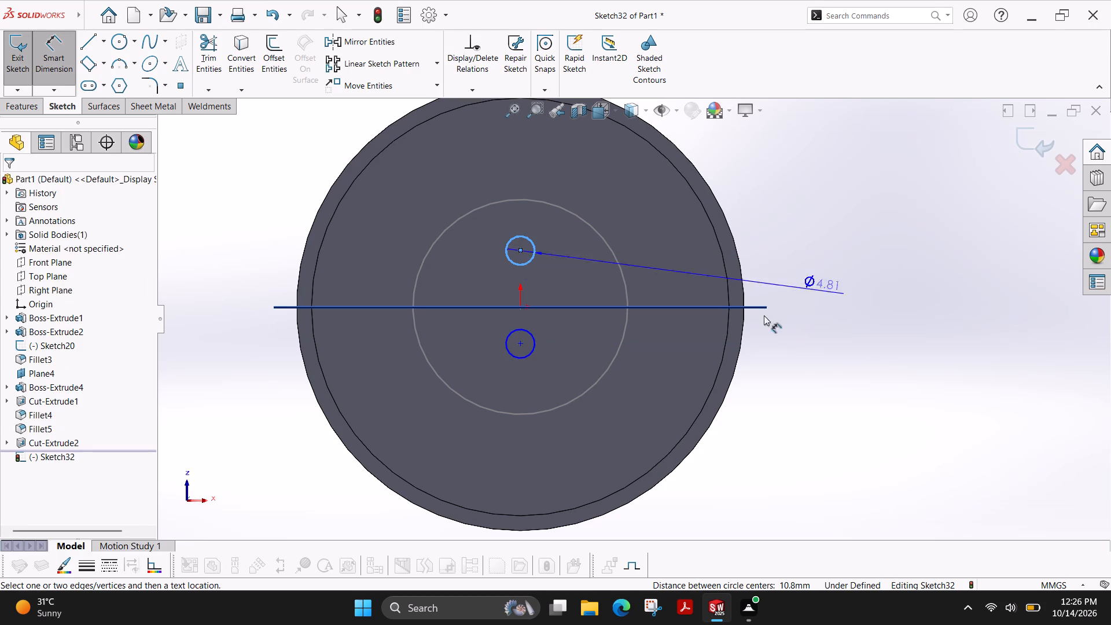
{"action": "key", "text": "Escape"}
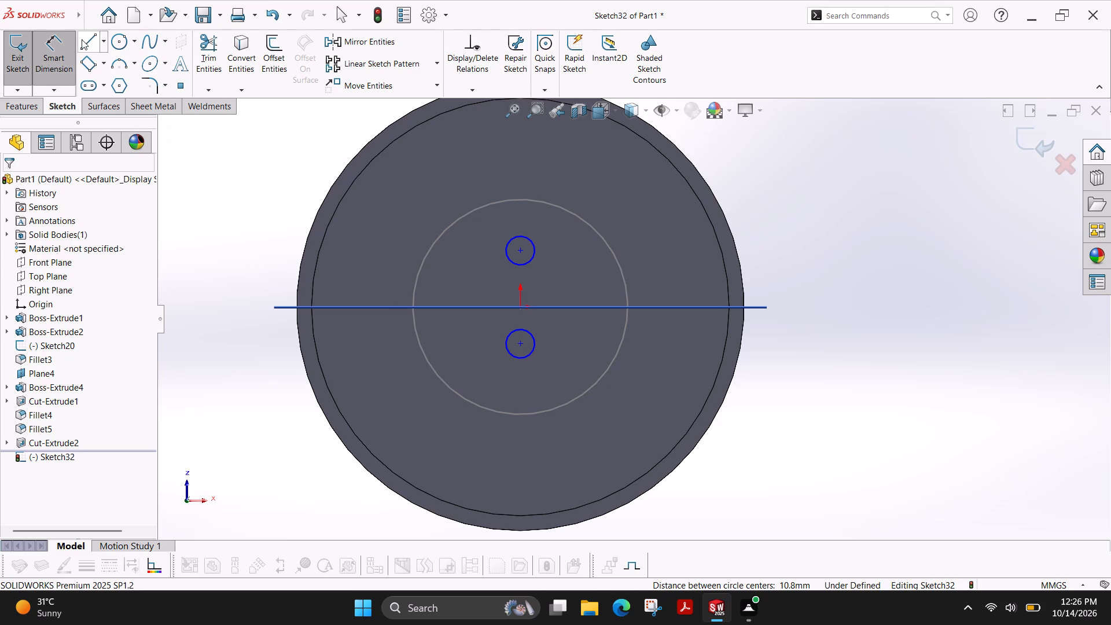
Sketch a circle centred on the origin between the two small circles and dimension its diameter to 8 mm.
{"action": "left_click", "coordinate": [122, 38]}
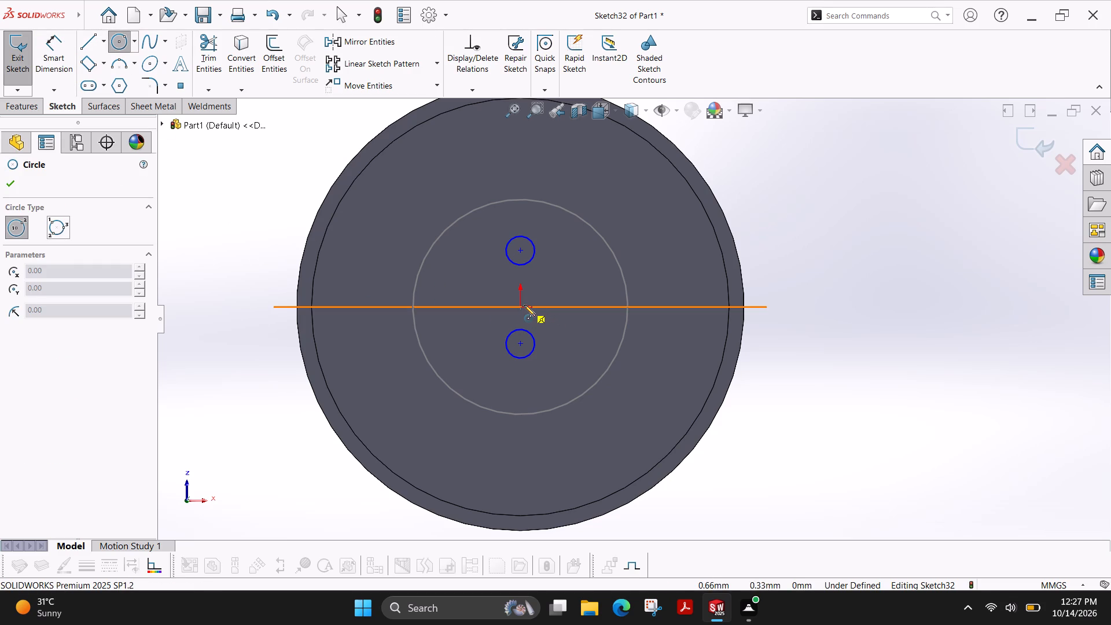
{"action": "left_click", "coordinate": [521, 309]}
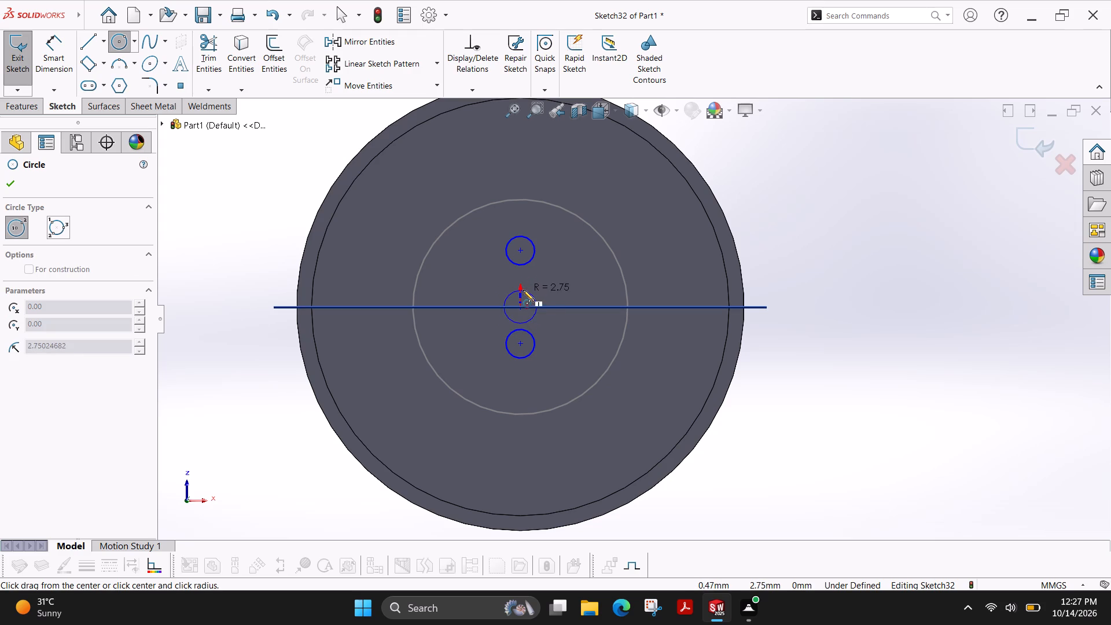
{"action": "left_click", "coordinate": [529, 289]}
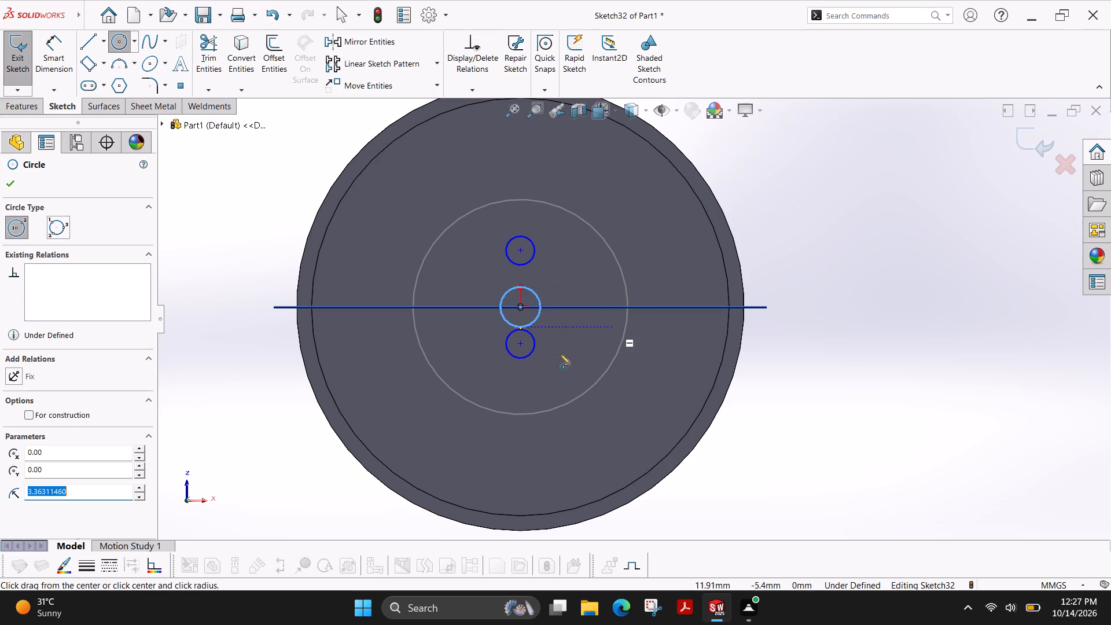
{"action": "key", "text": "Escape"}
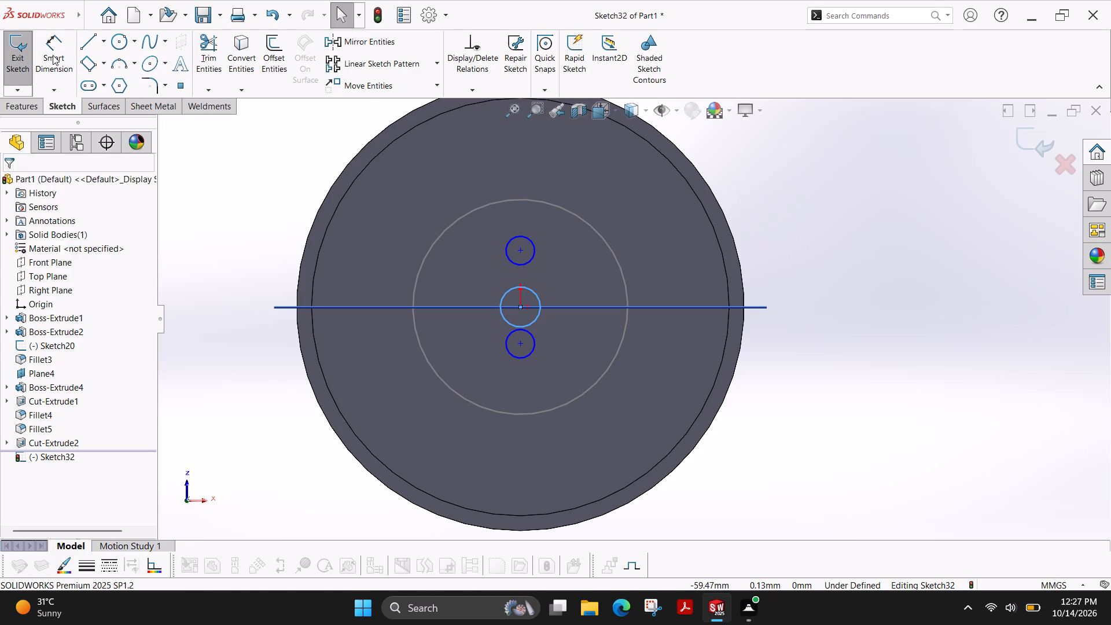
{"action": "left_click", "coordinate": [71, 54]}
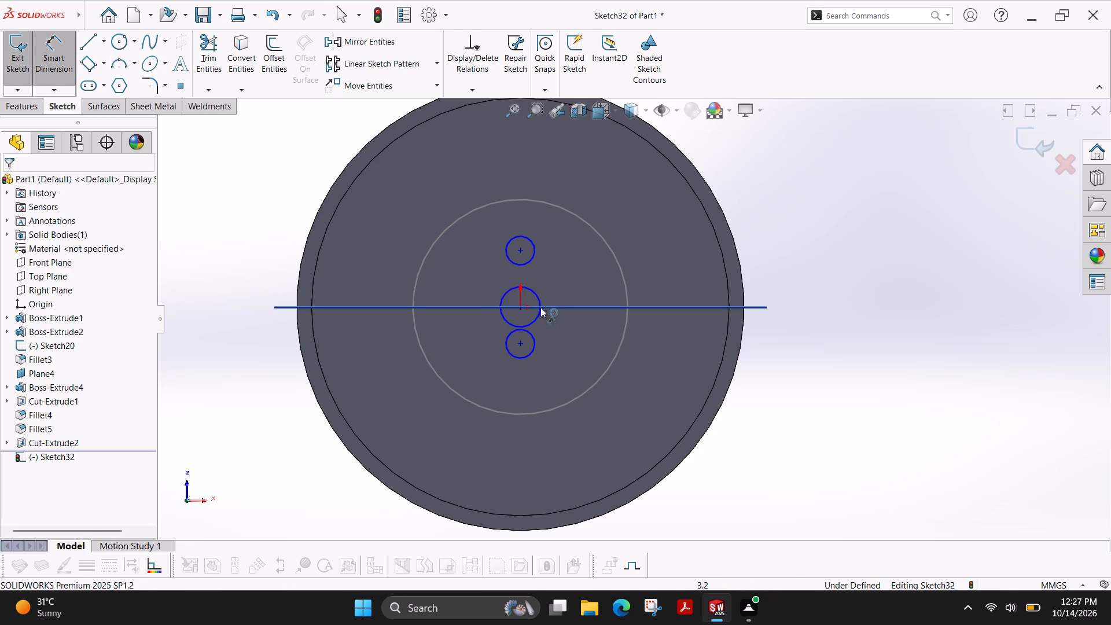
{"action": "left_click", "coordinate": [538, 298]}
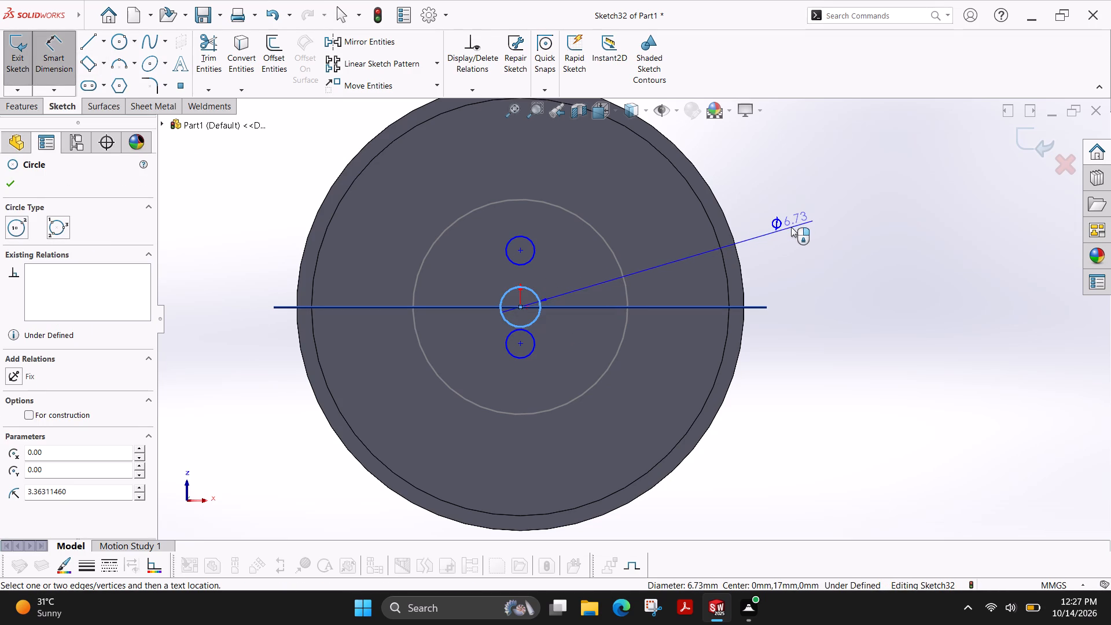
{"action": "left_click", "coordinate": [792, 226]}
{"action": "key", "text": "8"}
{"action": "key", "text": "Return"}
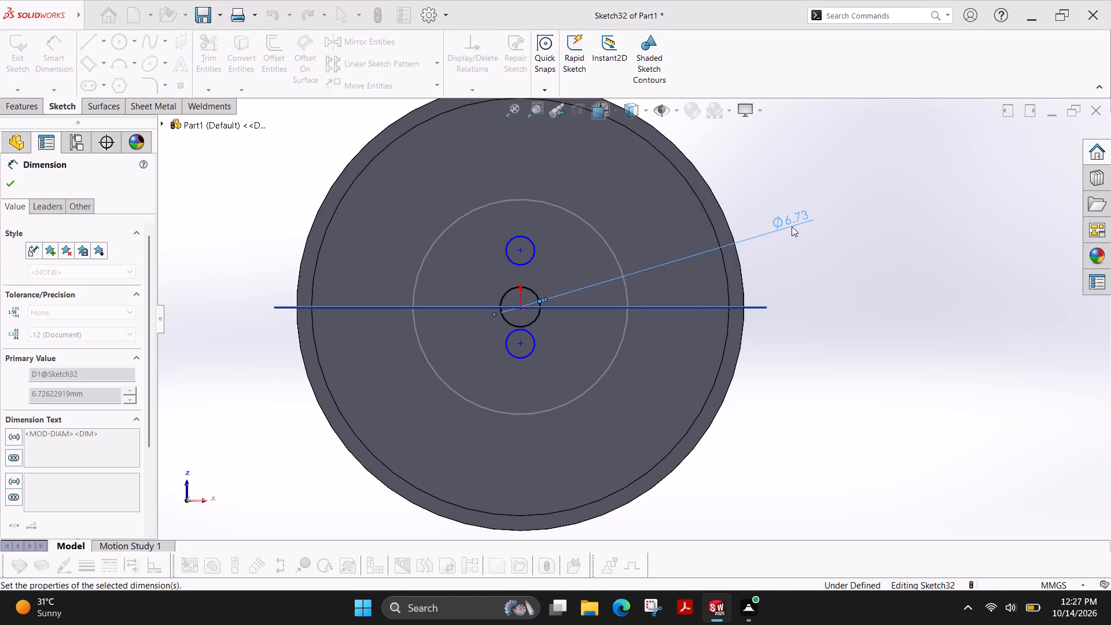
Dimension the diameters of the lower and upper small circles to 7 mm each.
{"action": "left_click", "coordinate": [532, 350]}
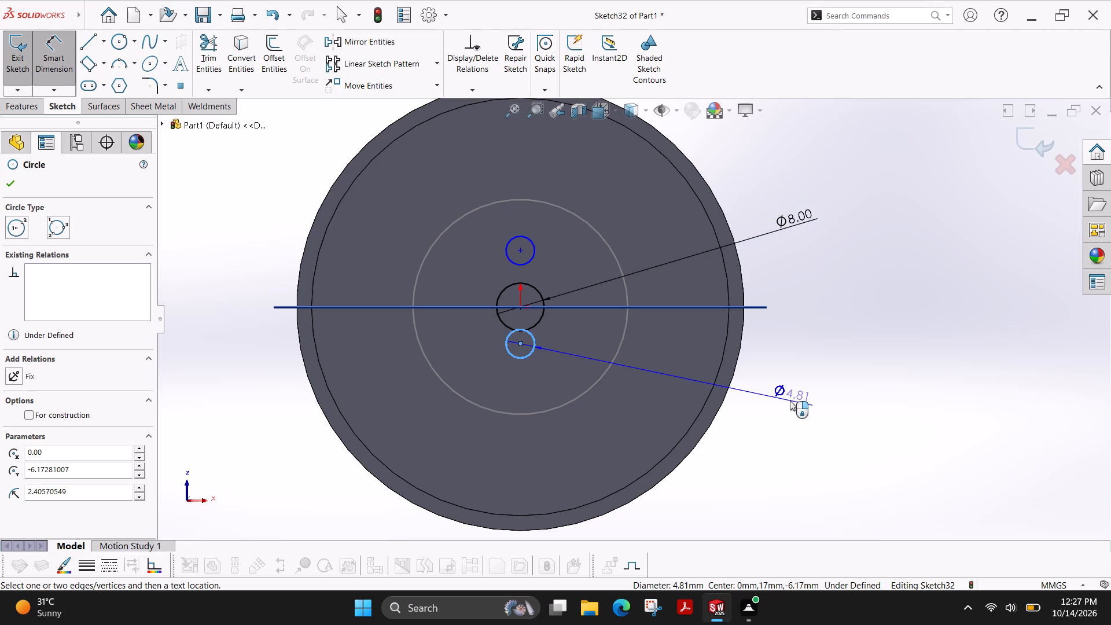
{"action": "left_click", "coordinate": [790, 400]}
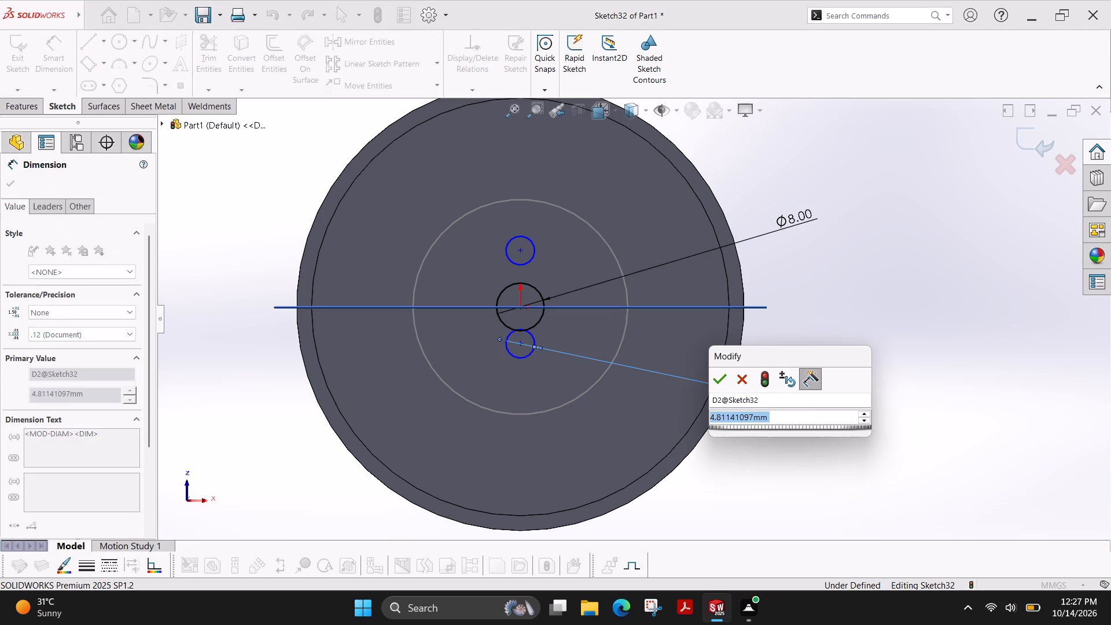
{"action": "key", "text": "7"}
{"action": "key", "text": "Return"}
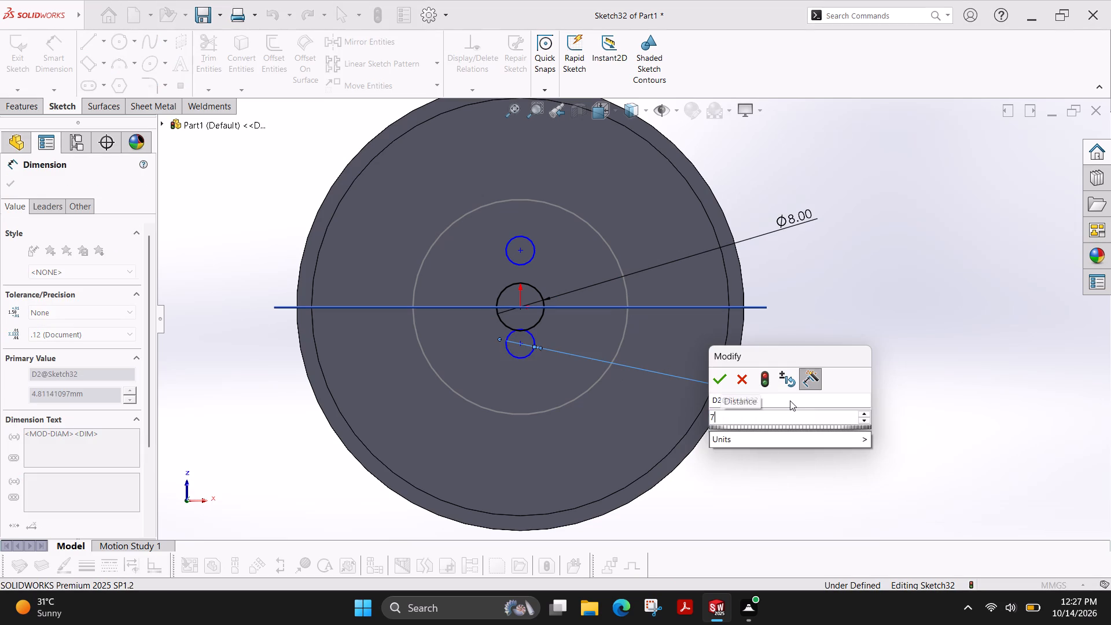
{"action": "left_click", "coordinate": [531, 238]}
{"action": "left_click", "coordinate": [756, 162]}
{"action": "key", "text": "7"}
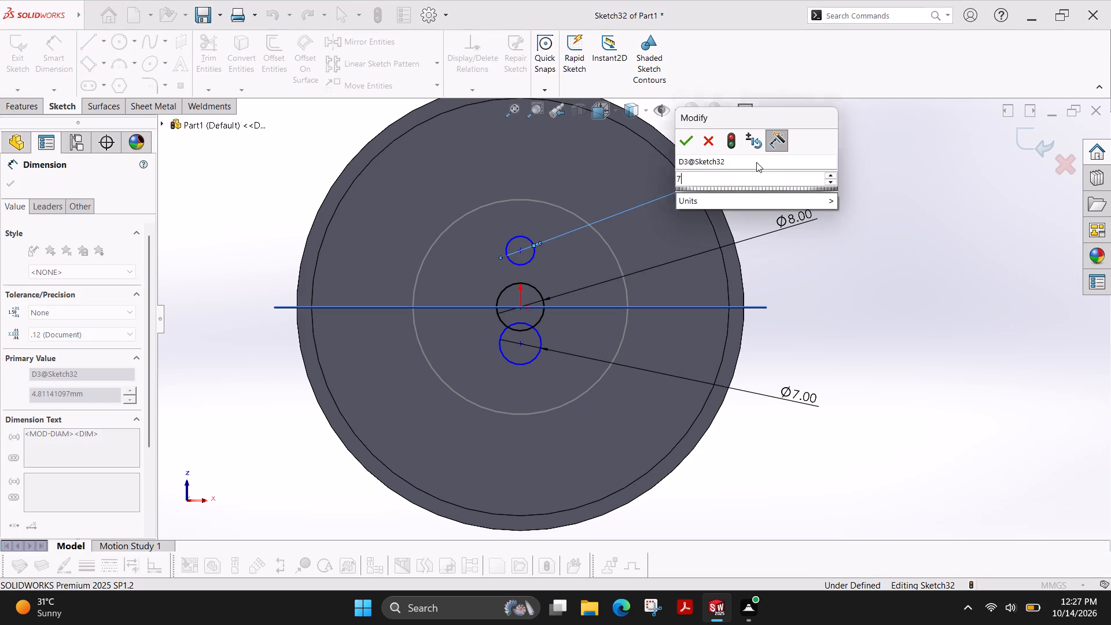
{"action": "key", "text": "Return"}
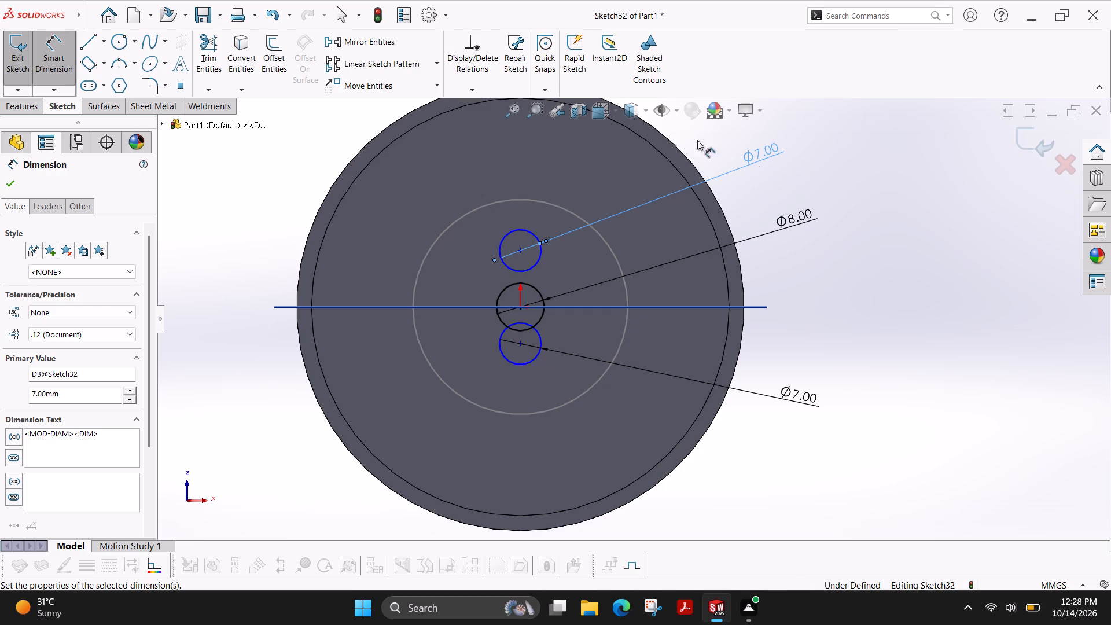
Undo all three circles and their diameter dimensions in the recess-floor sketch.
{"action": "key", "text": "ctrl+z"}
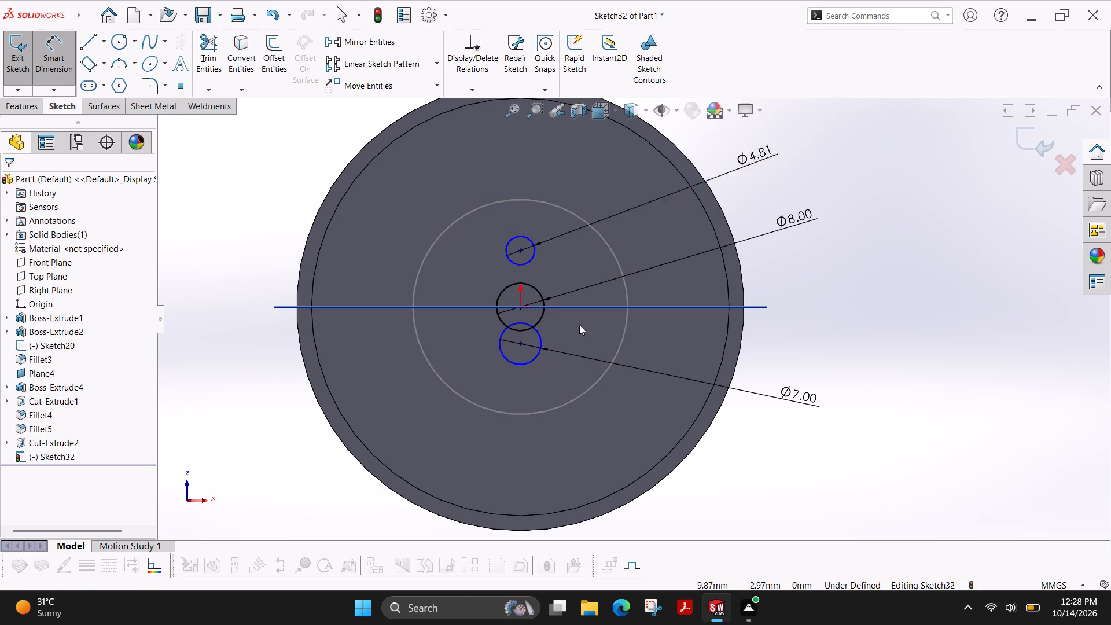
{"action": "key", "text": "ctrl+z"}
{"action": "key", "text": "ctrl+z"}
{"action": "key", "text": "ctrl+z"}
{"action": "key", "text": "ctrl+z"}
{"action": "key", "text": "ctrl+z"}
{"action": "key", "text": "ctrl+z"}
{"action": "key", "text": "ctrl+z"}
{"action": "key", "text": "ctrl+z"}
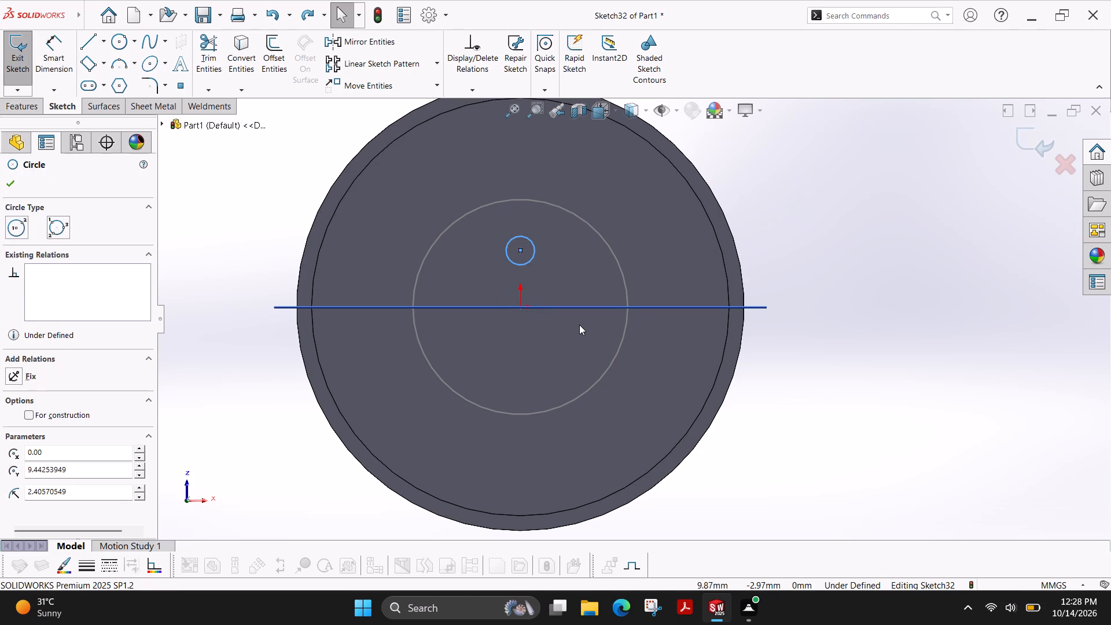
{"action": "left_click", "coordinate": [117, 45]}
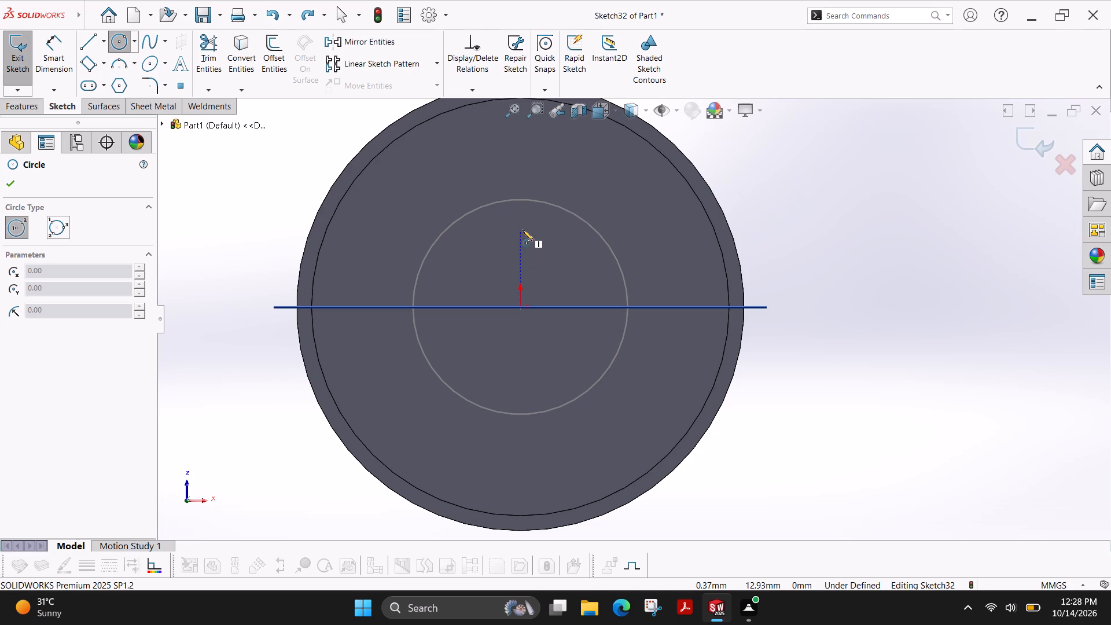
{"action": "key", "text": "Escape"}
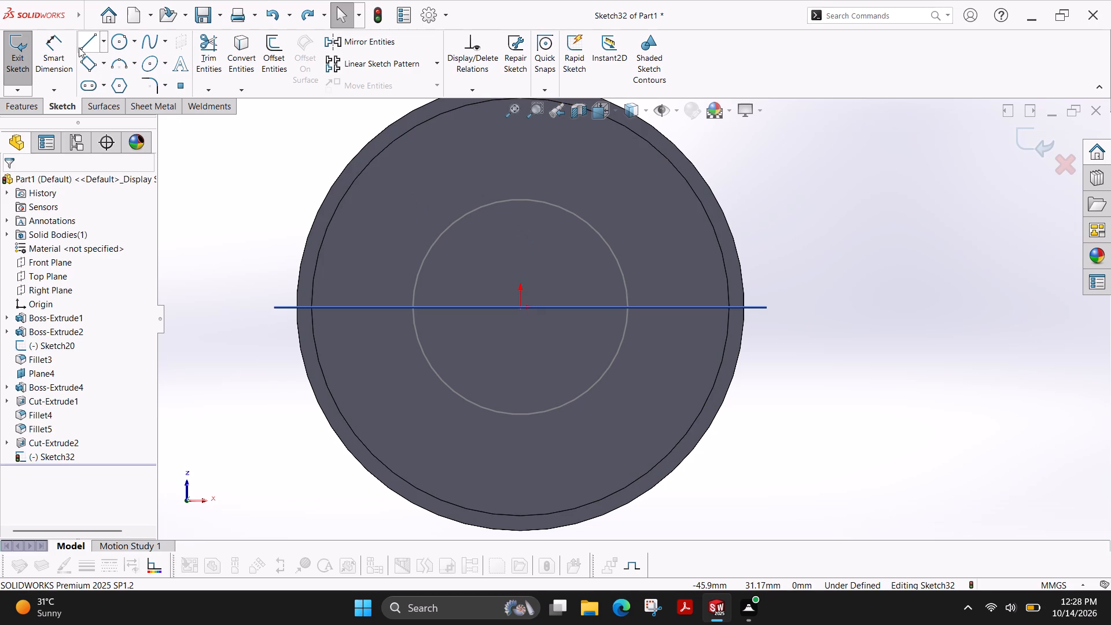
Sketch a vertical midpoint line about 21.8 mm long centred on the origin, plus a horizontal line about 3.8 mm long rightward from its upper end.
{"action": "left_click", "coordinate": [79, 47]}
{"action": "left_click", "coordinate": [52, 374]}
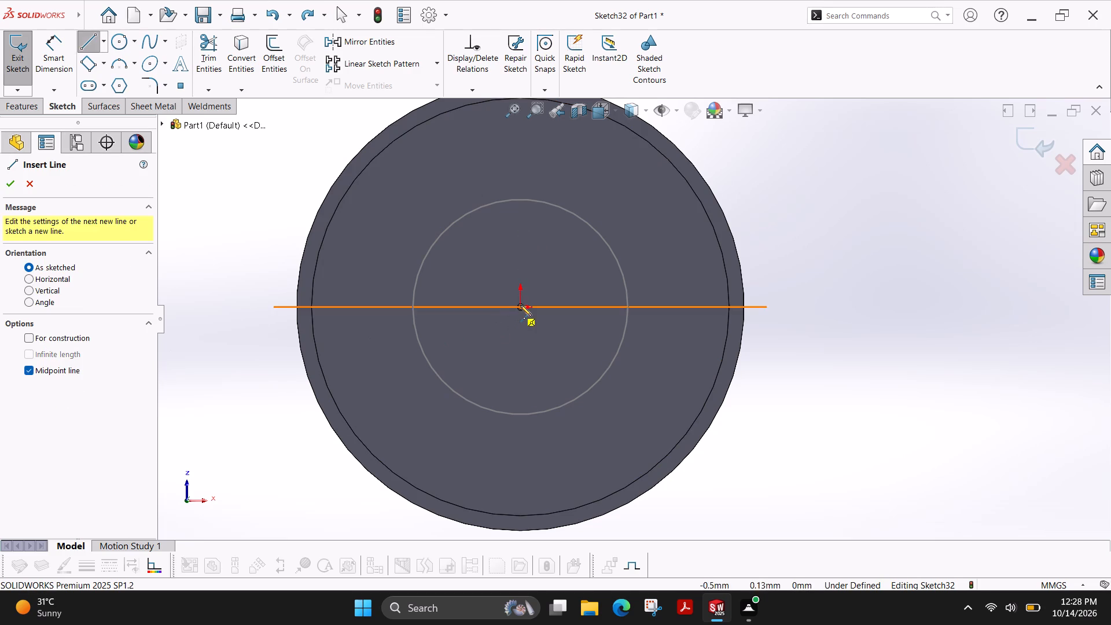
{"action": "left_click", "coordinate": [521, 306]}
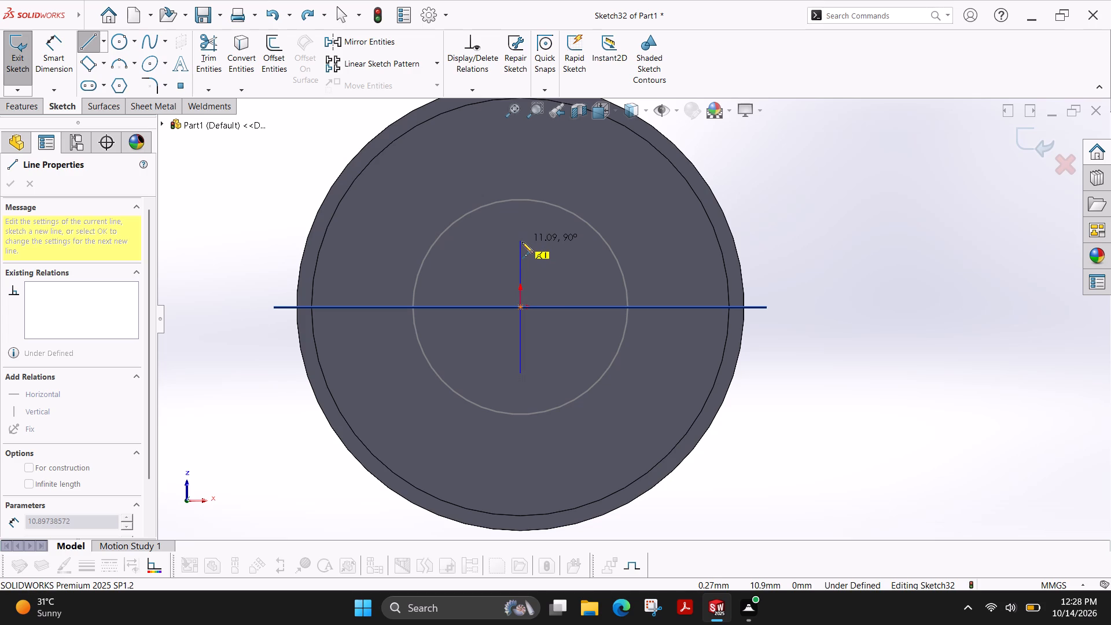
{"action": "left_click", "coordinate": [522, 242]}
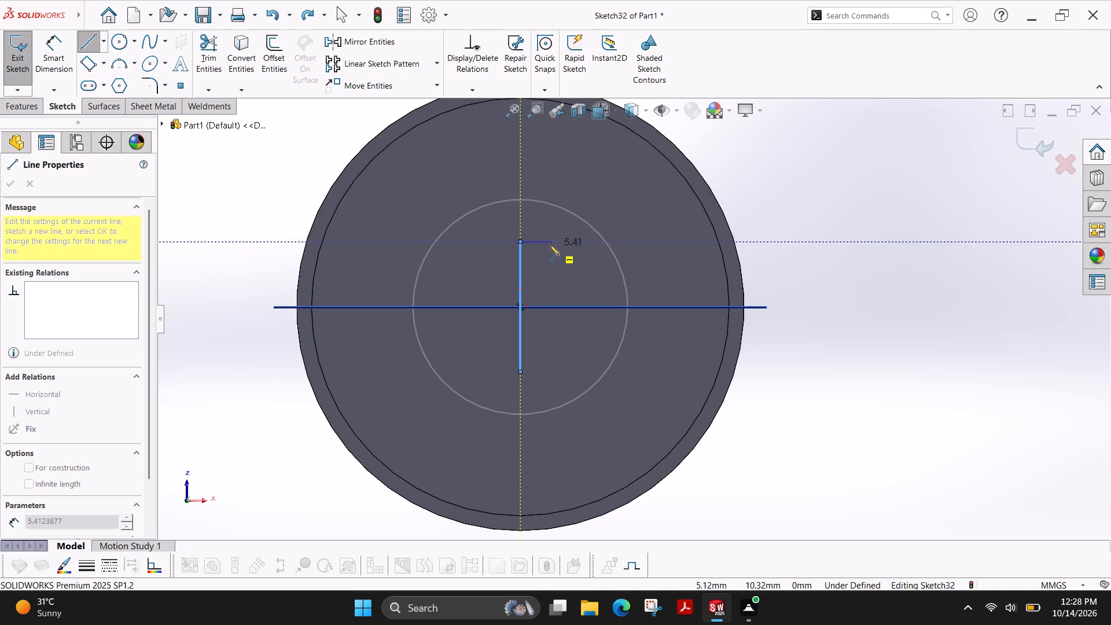
{"action": "left_click", "coordinate": [543, 243]}
{"action": "key", "text": "Escape"}
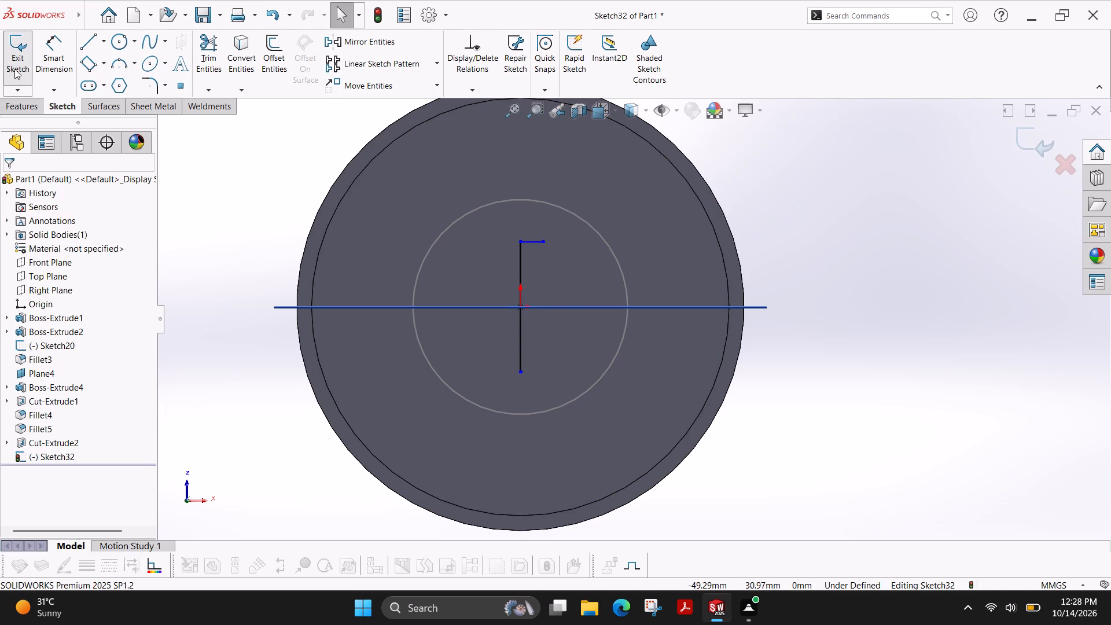
Dimension the vertical midpoint line's length to 30 mm.
{"action": "left_click", "coordinate": [50, 57]}
{"action": "left_click", "coordinate": [517, 266]}
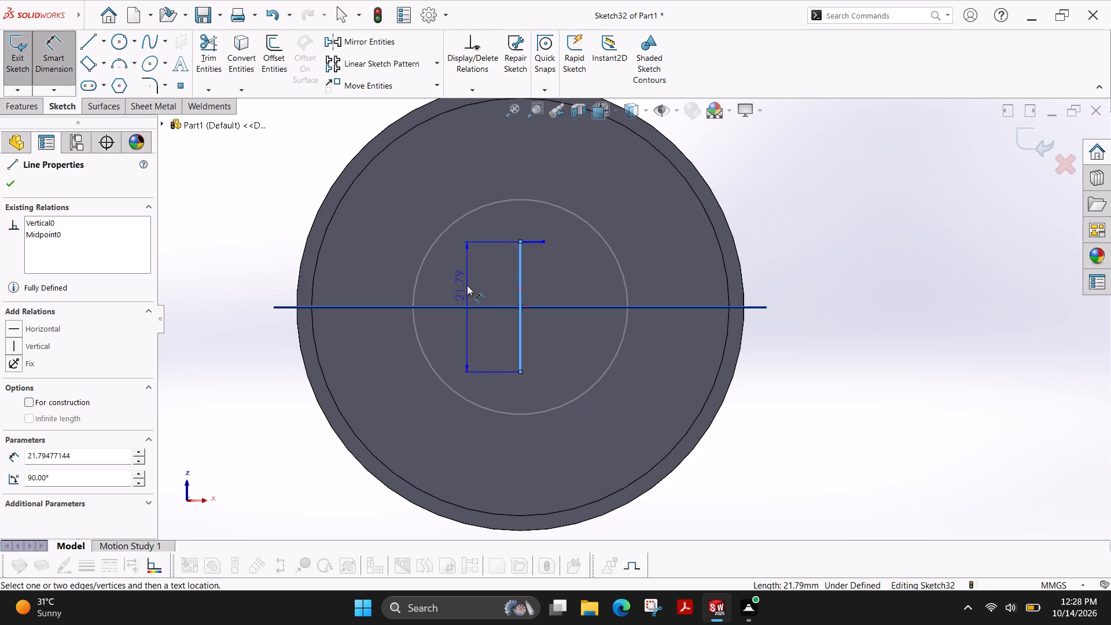
{"action": "left_click", "coordinate": [467, 285]}
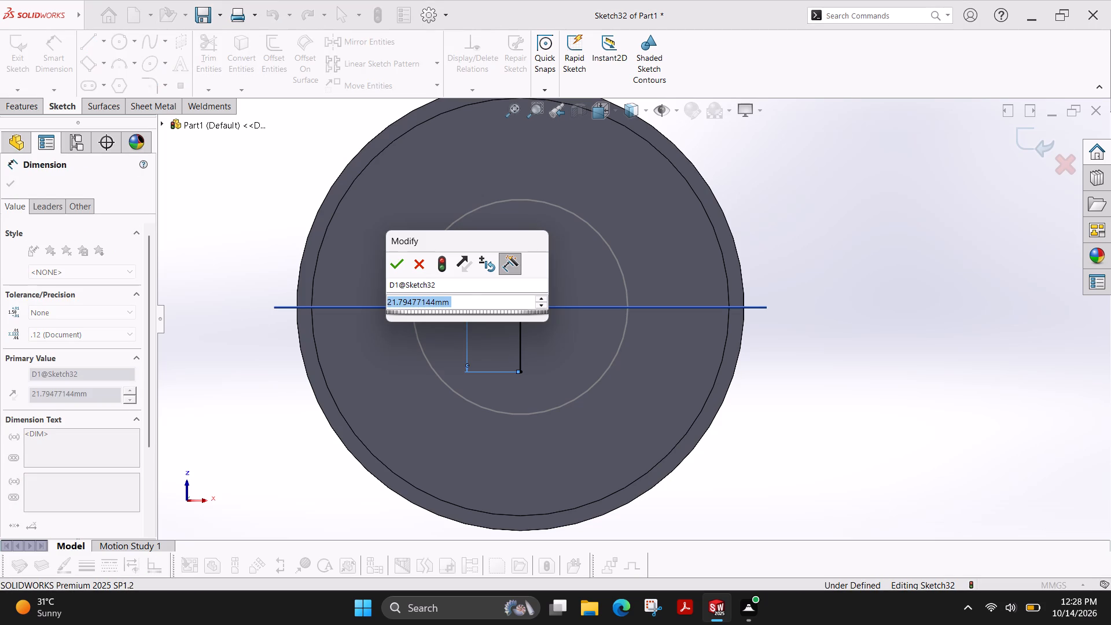
{"action": "type", "text": "30"}
{"action": "key", "text": "Return"}
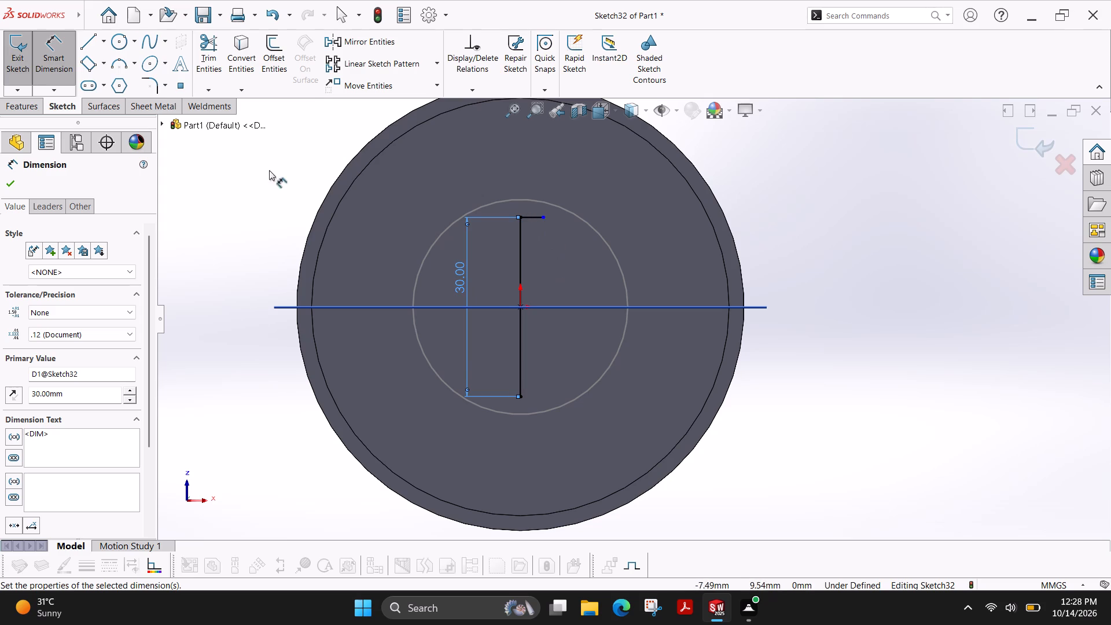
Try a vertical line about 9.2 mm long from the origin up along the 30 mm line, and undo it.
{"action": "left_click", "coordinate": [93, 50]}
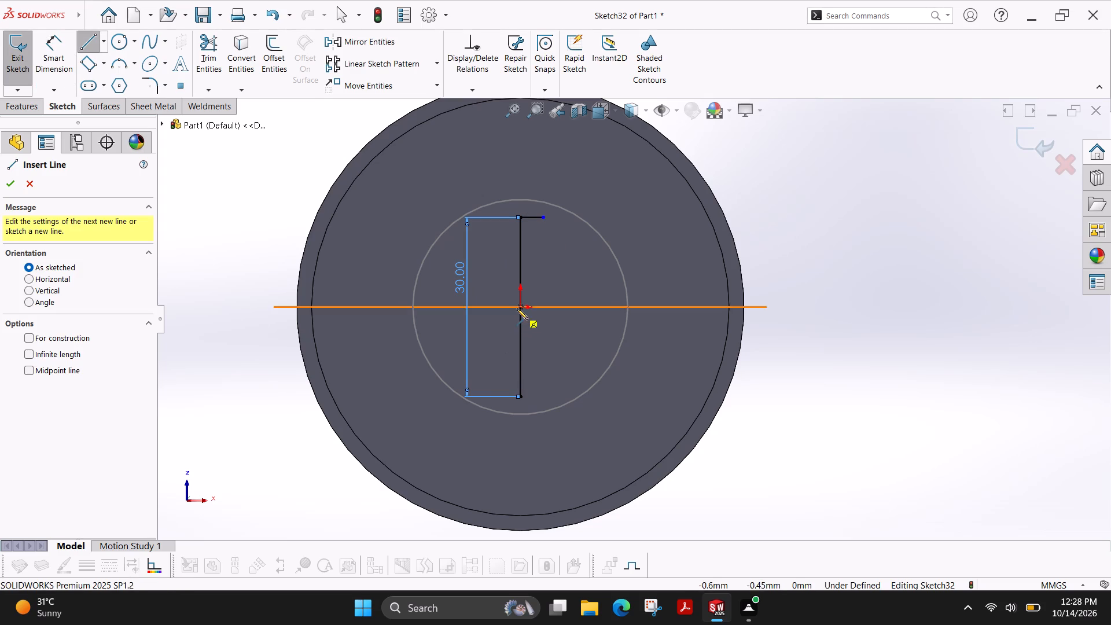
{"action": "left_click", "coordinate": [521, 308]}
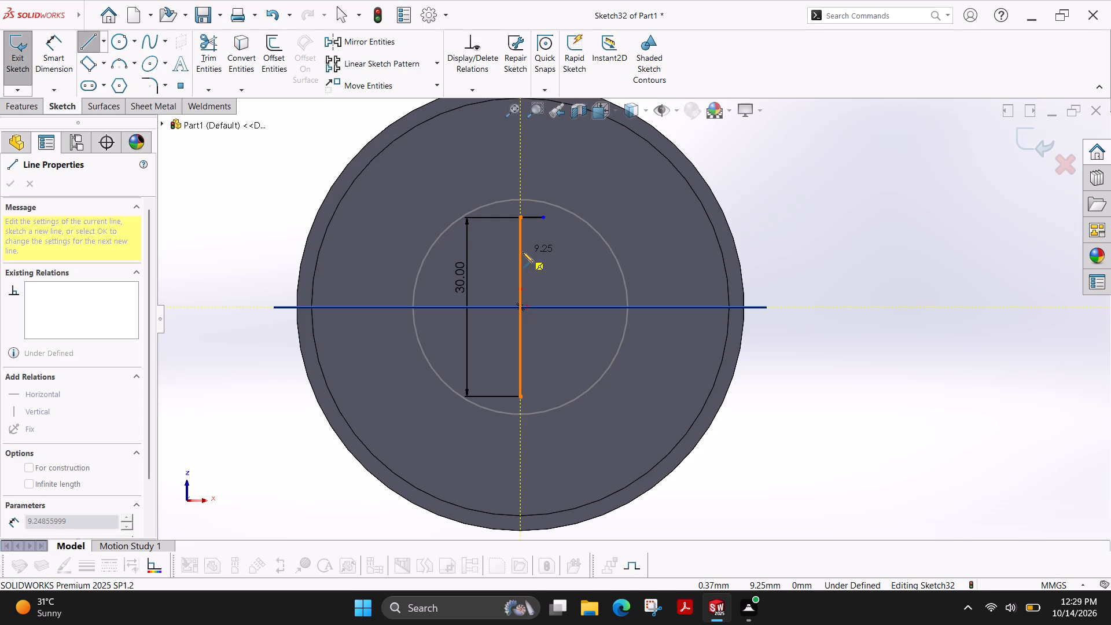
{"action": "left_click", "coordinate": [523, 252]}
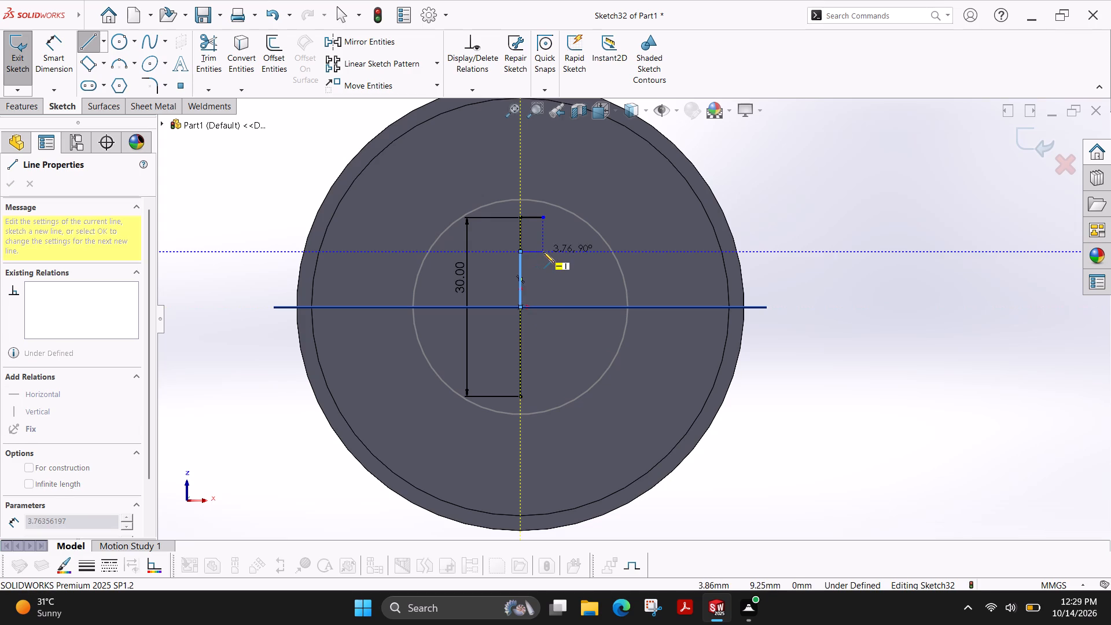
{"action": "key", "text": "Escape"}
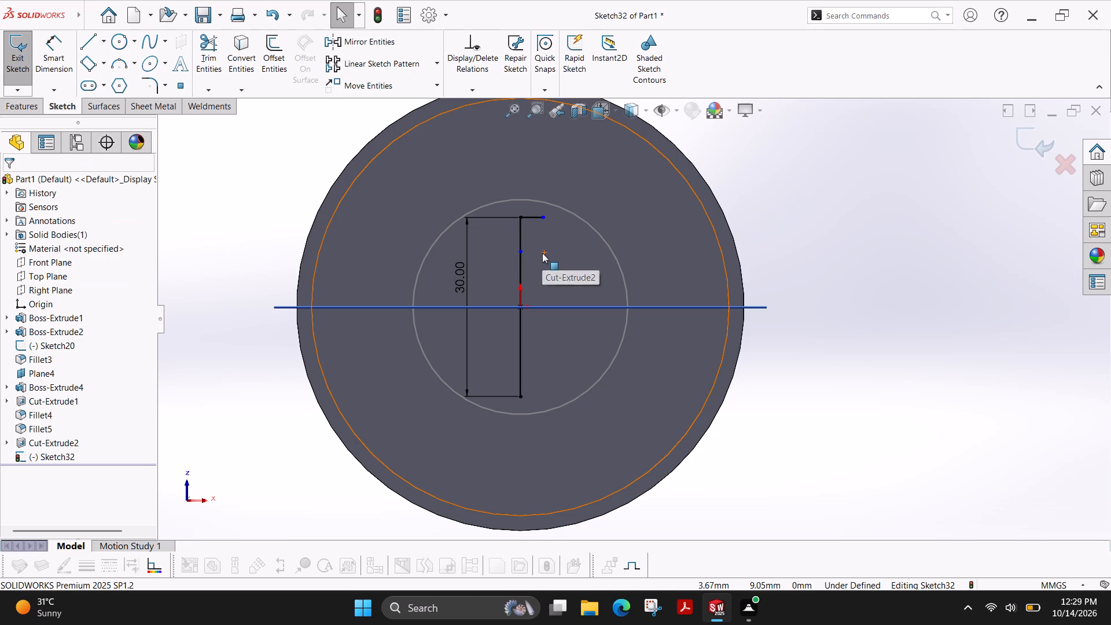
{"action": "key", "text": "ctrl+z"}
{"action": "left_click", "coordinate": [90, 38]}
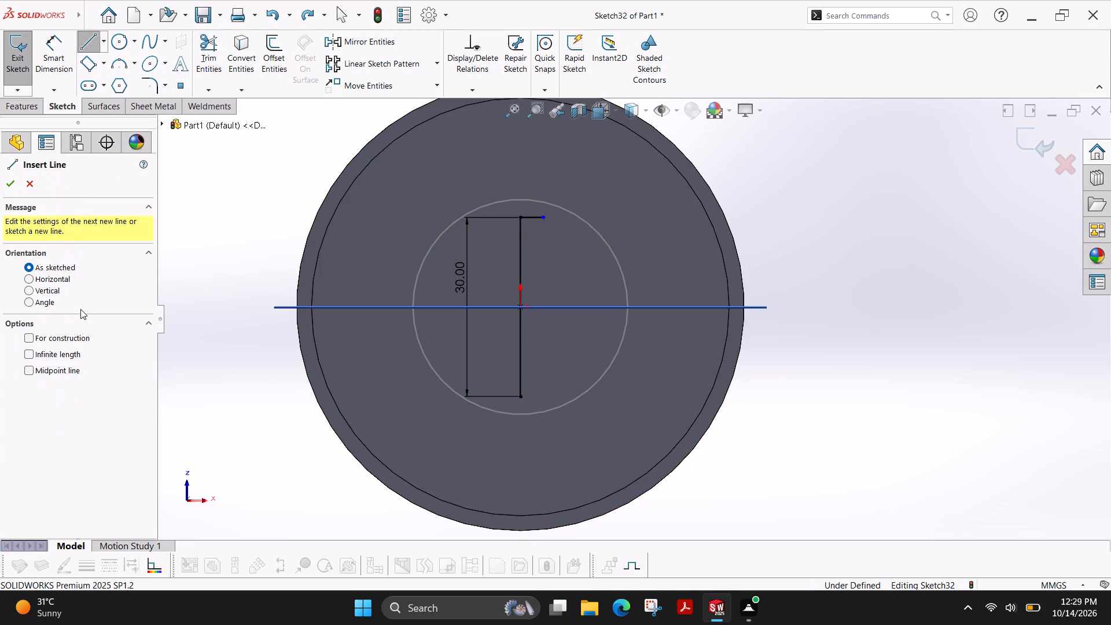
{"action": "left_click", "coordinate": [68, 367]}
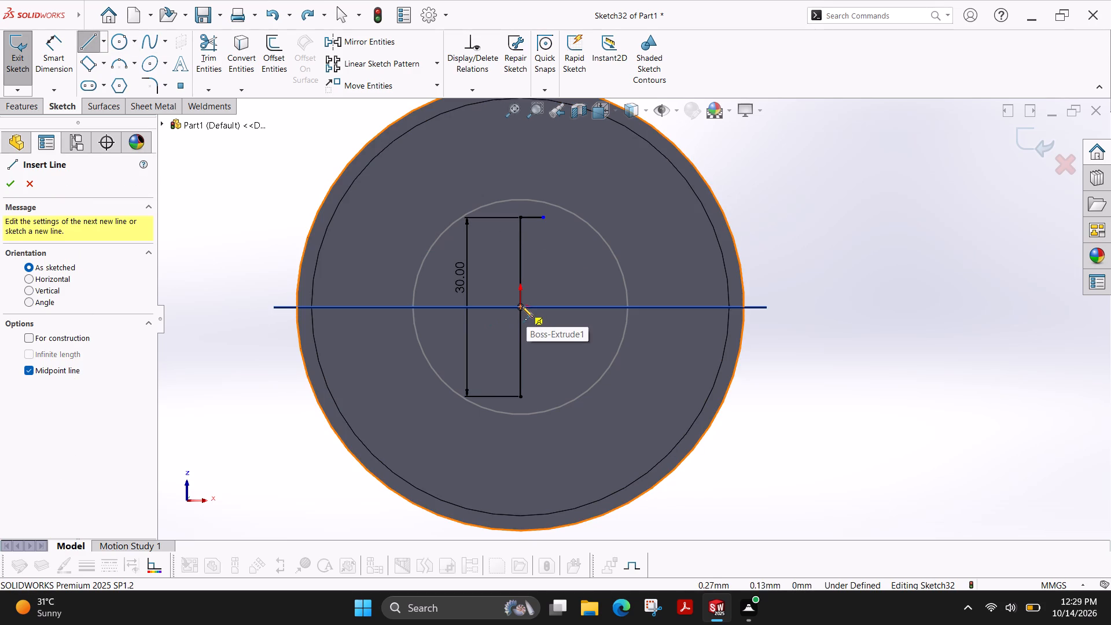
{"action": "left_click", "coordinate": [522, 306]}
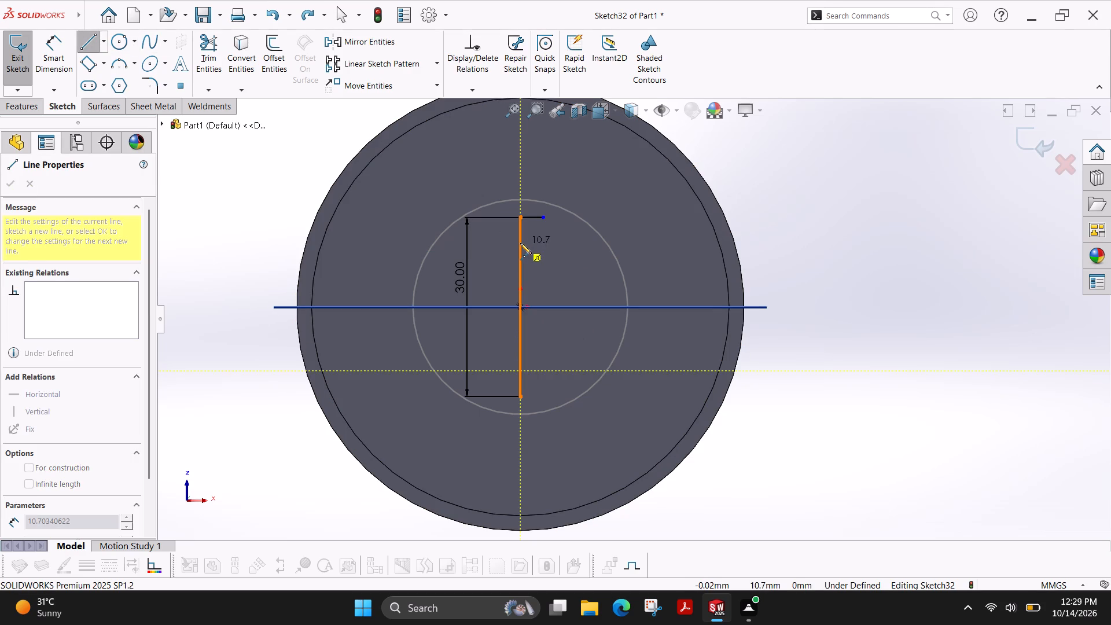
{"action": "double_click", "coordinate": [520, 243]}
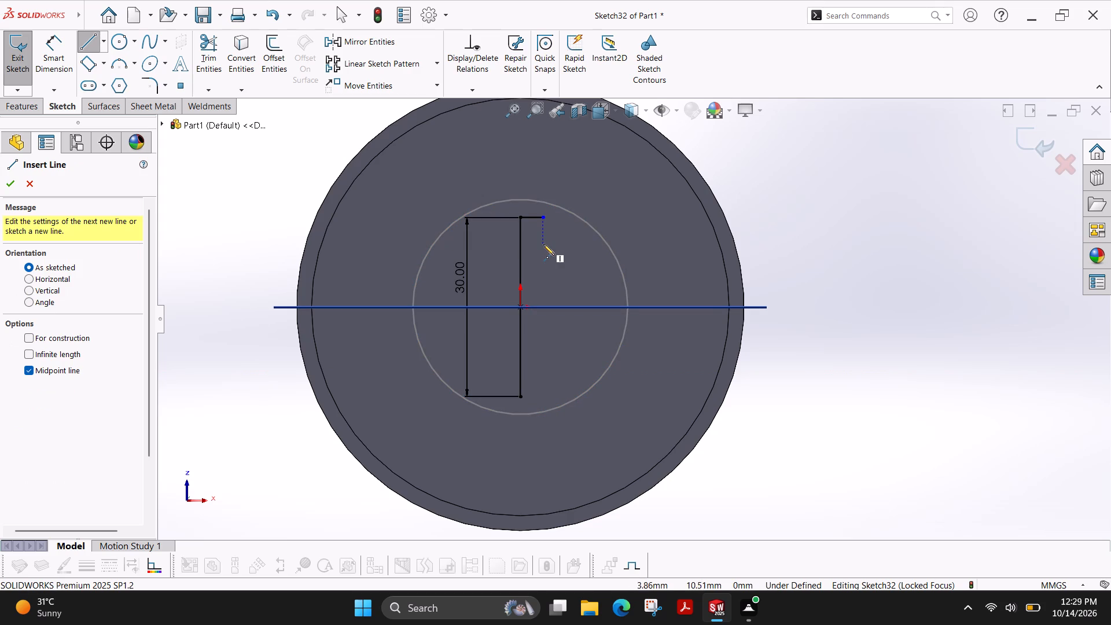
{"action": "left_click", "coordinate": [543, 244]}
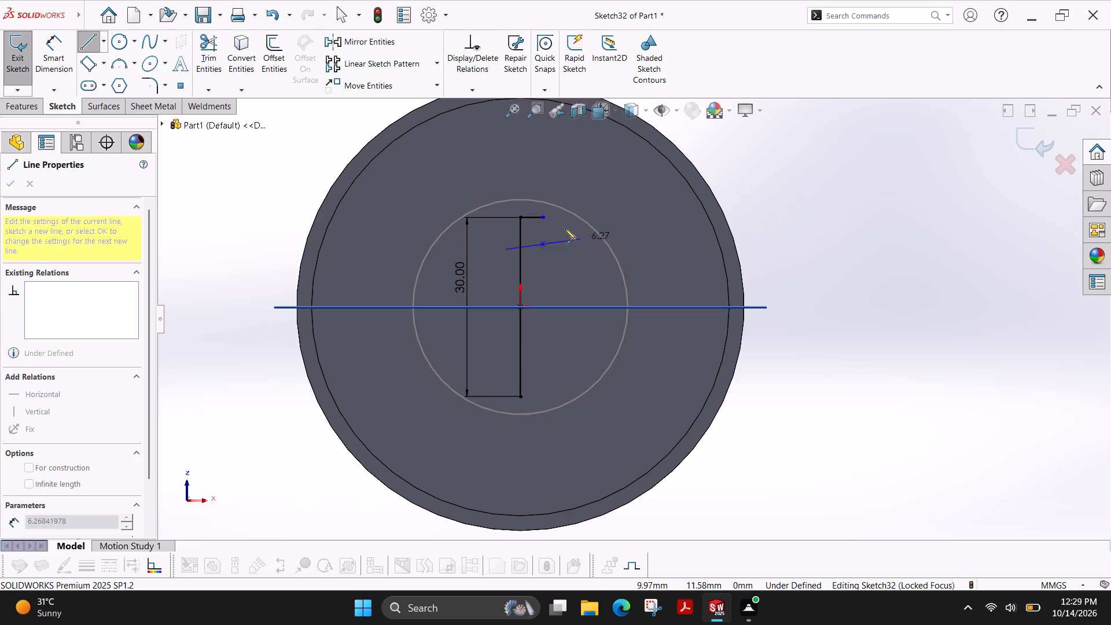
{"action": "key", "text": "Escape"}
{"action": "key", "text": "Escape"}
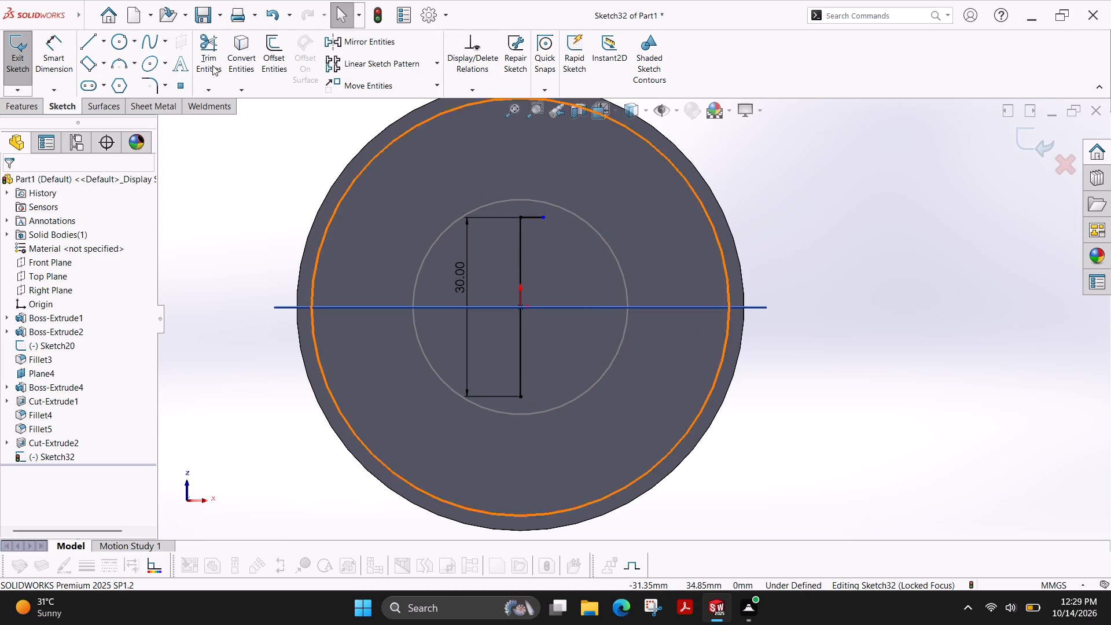
Sketch a vertical midpoint line about 22.6 mm long centred on the origin, plus a horizontal line about 3.8 mm long rightward from its upper end.
{"action": "left_click", "coordinate": [87, 47]}
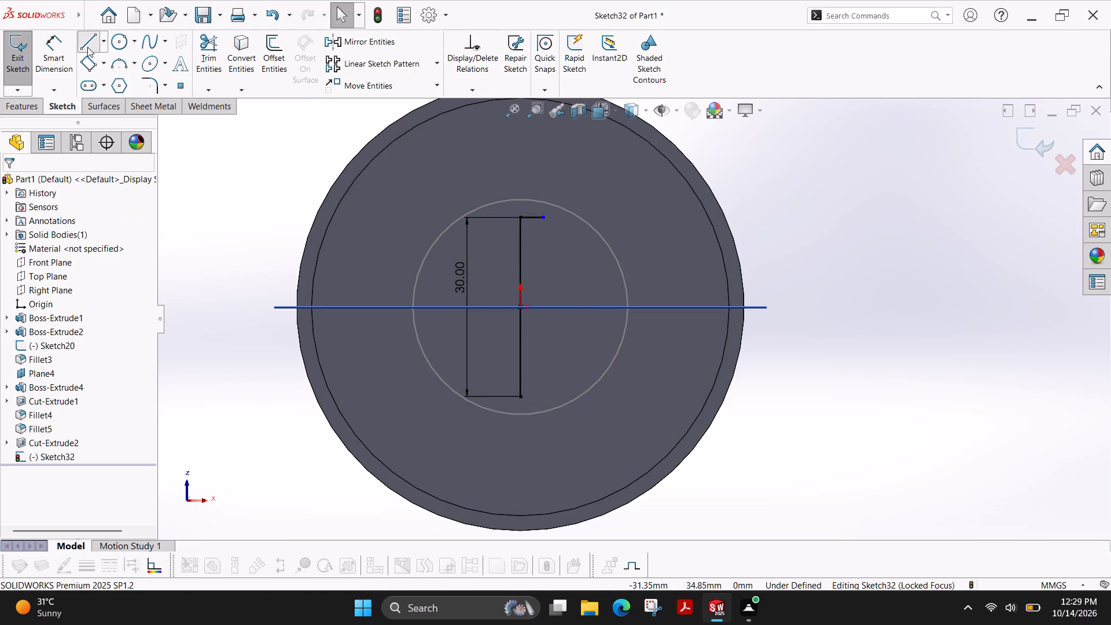
{"action": "left_click", "coordinate": [39, 370]}
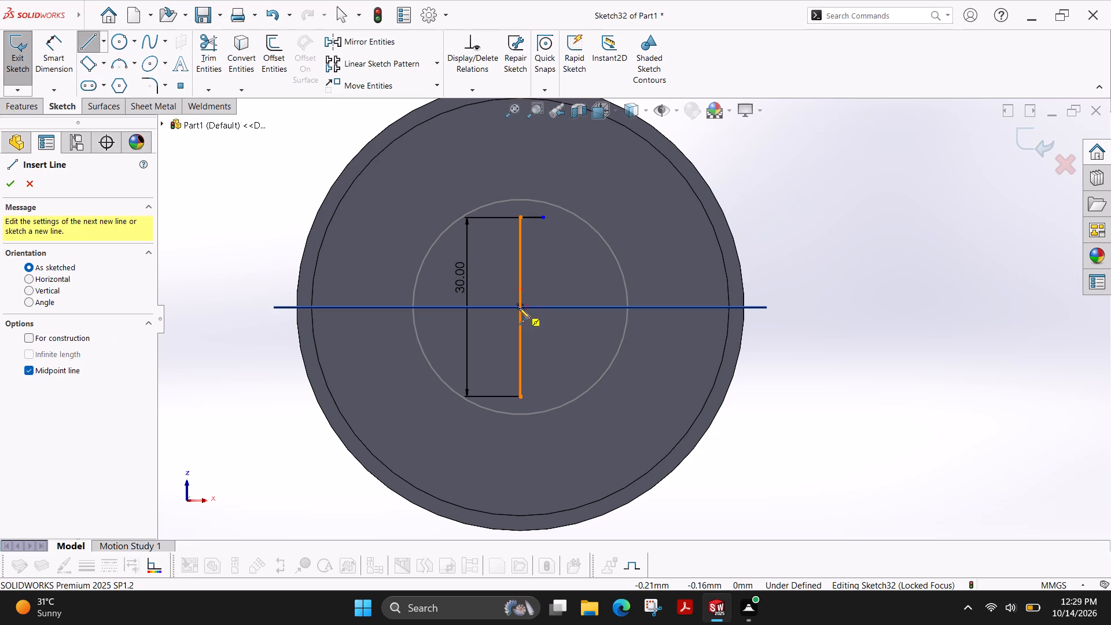
{"action": "left_click", "coordinate": [518, 308]}
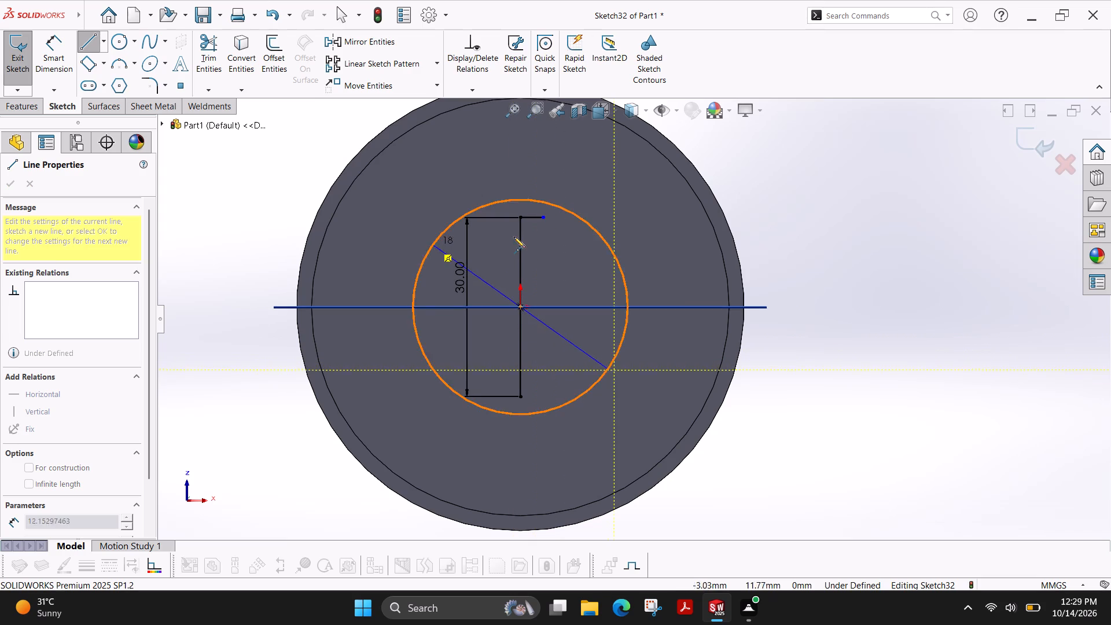
{"action": "left_click", "coordinate": [522, 240]}
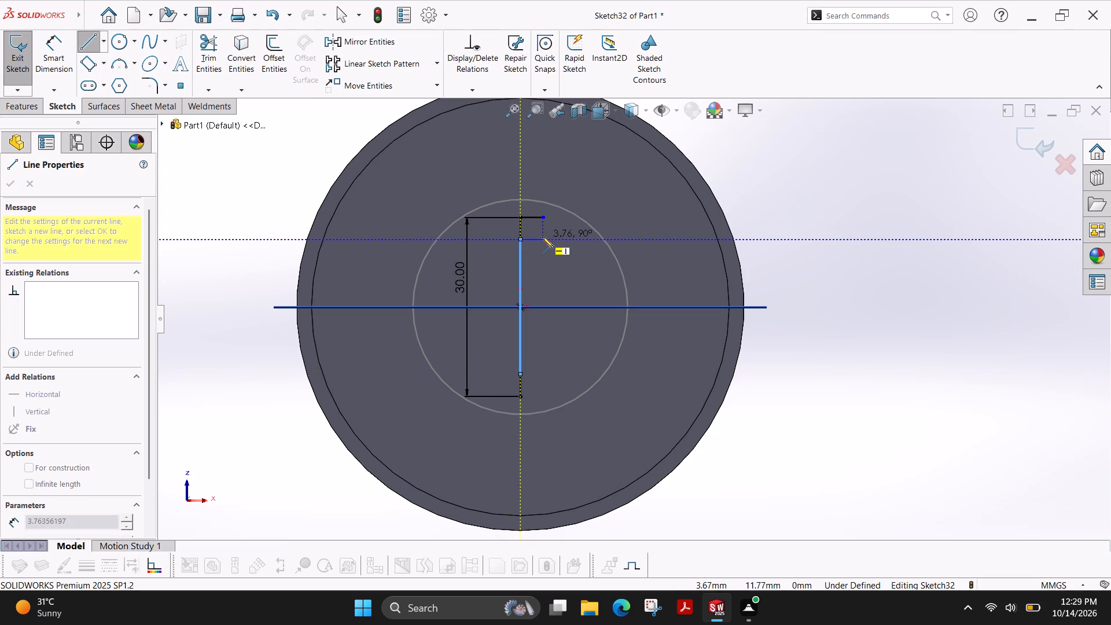
{"action": "left_click", "coordinate": [543, 240]}
{"action": "key", "text": "Escape"}
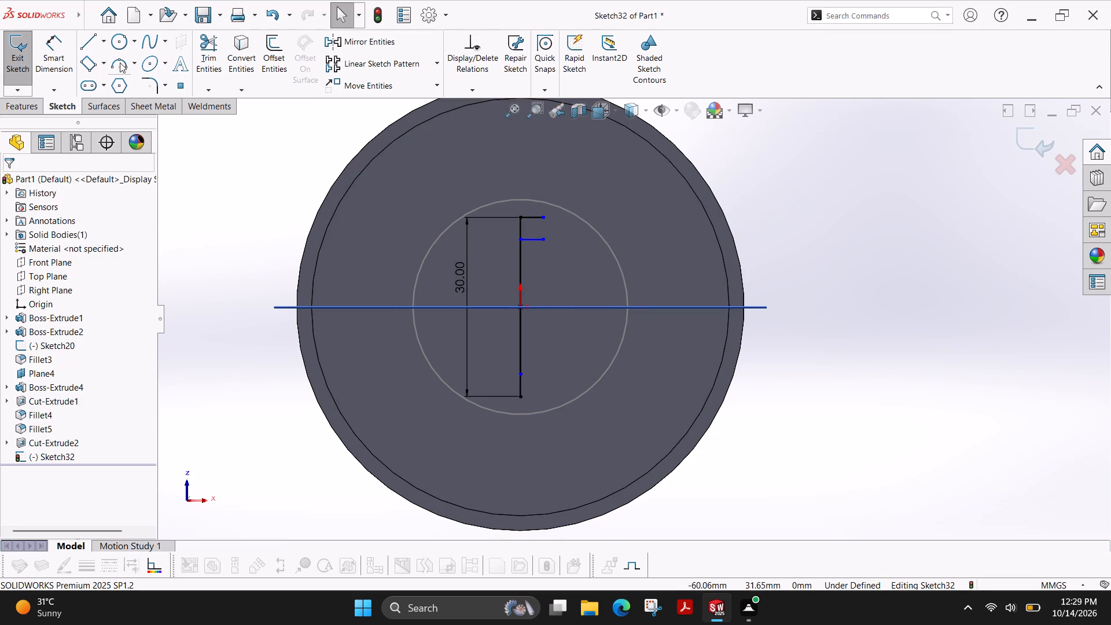
Dimension the new, shorter vertical line's end-to-end length to 16 mm.
{"action": "left_click", "coordinate": [57, 52]}
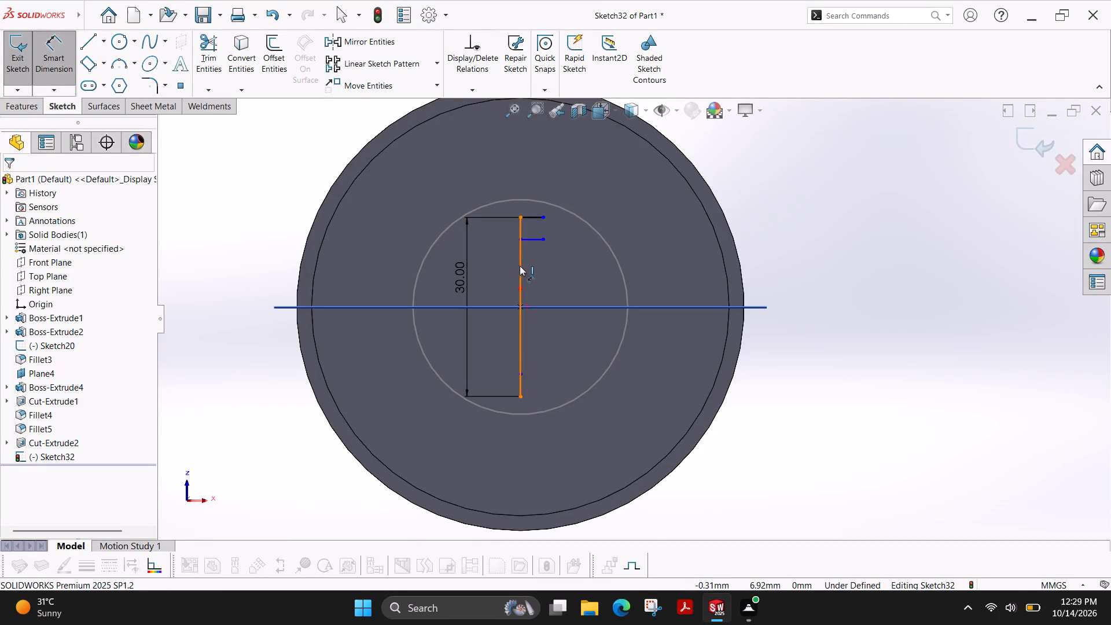
{"action": "left_click", "coordinate": [520, 238]}
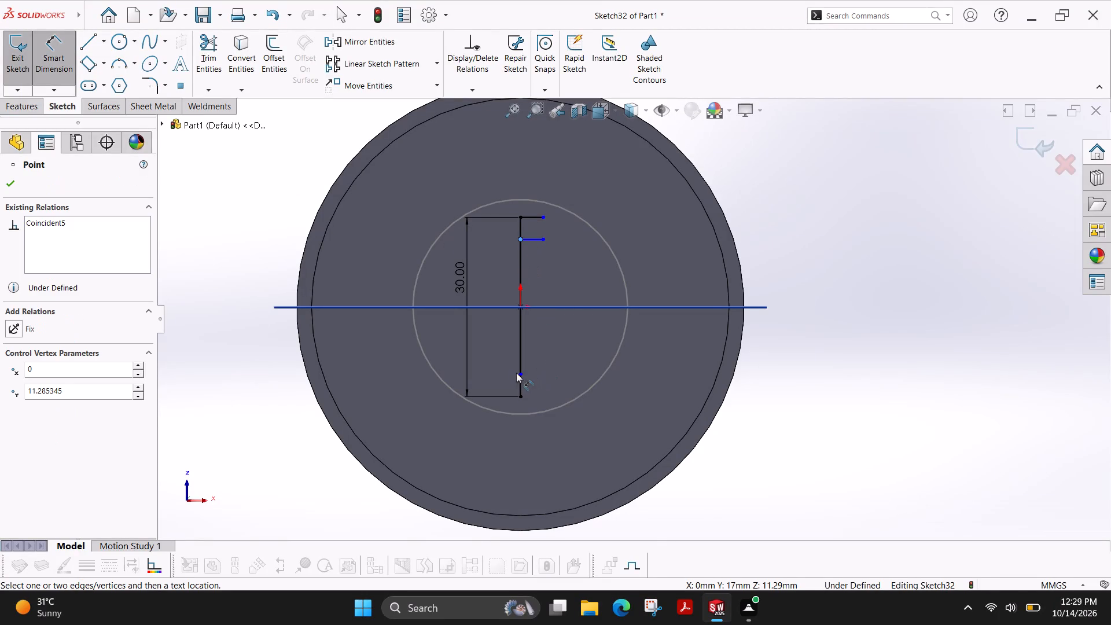
{"action": "left_click", "coordinate": [518, 373]}
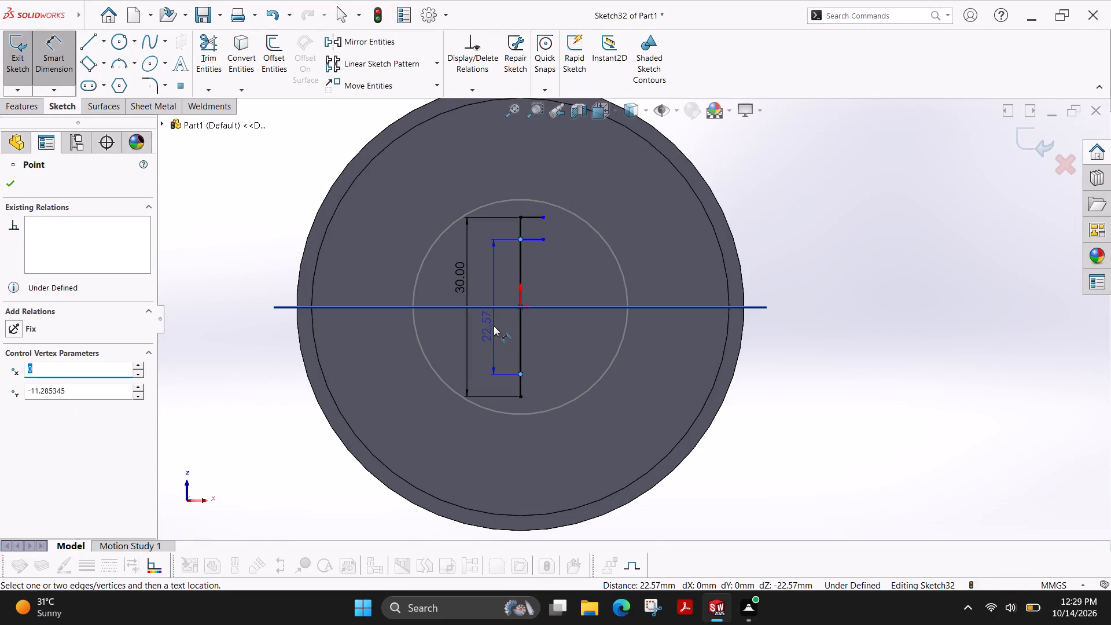
{"action": "left_click", "coordinate": [494, 326]}
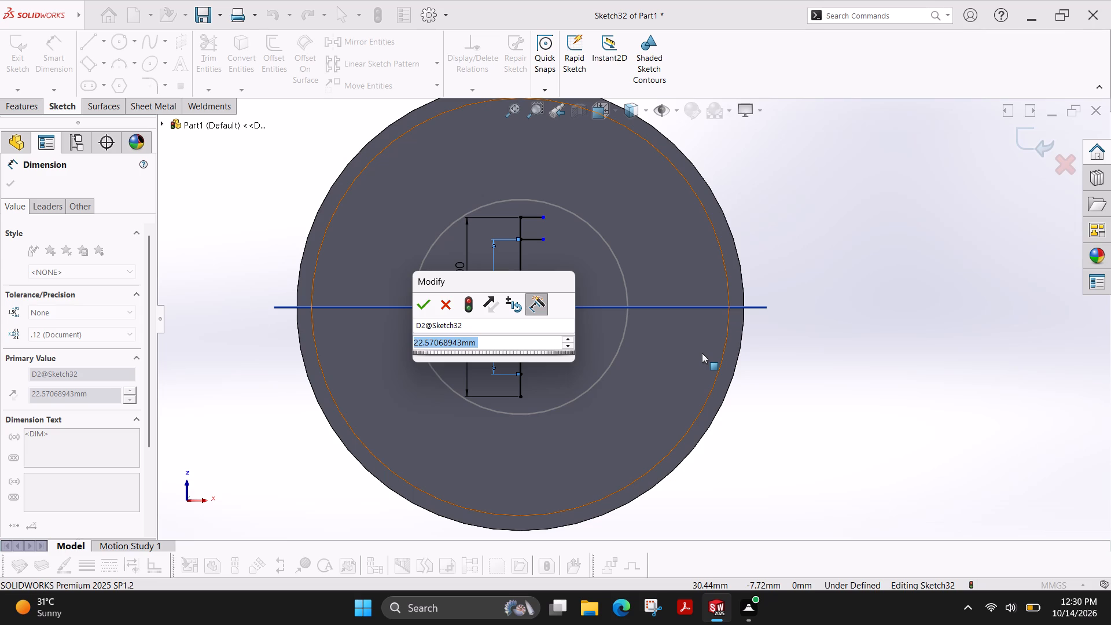
{"action": "type", "text": "16"}
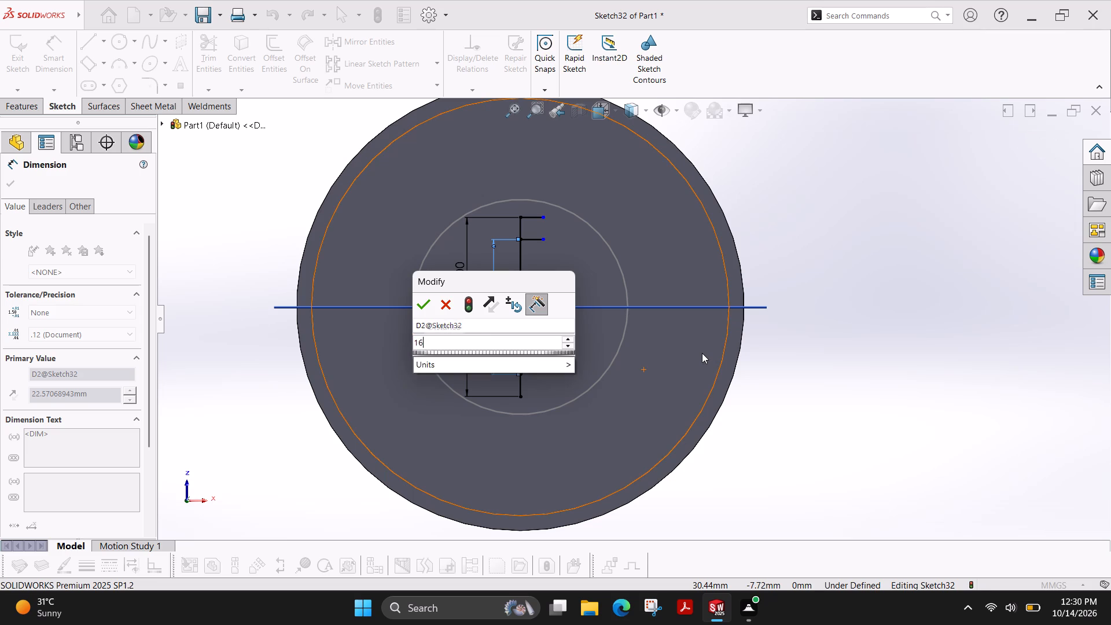
{"action": "key", "text": "Return"}
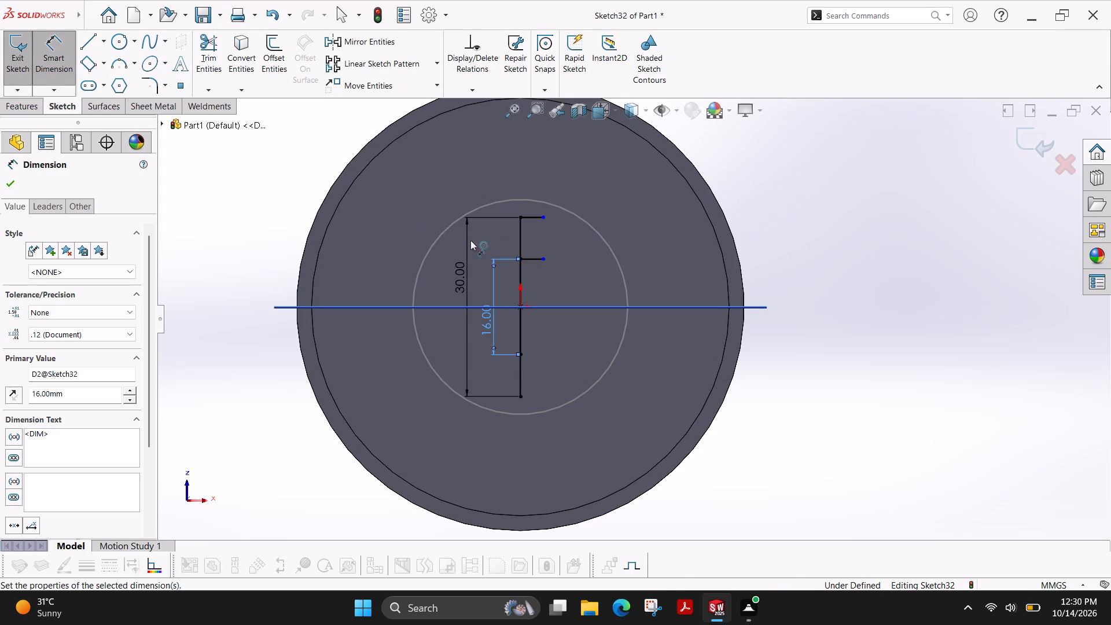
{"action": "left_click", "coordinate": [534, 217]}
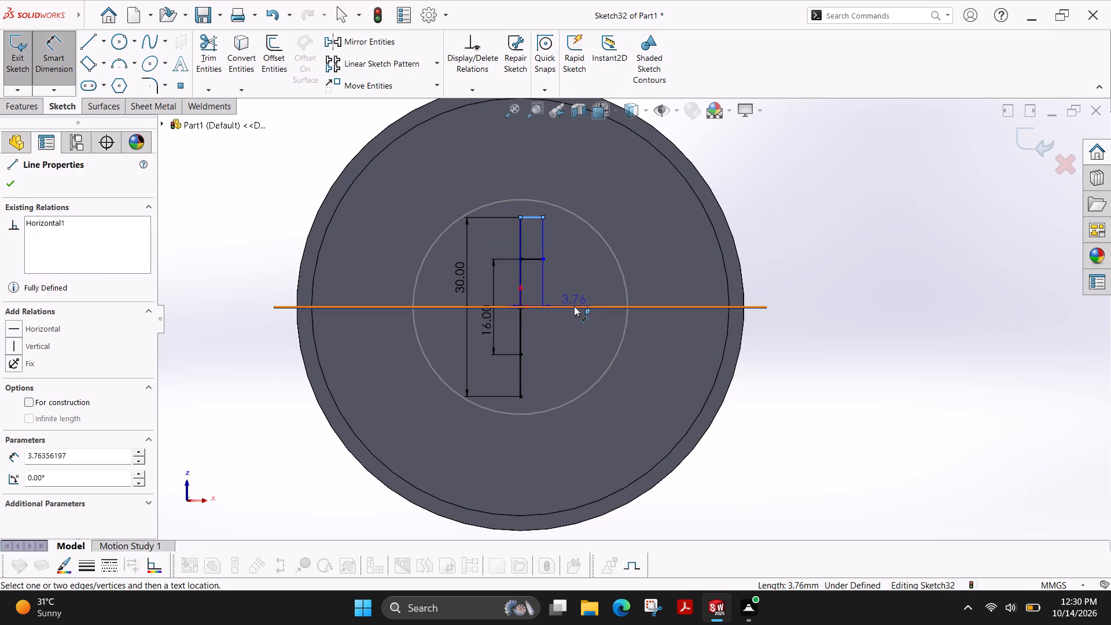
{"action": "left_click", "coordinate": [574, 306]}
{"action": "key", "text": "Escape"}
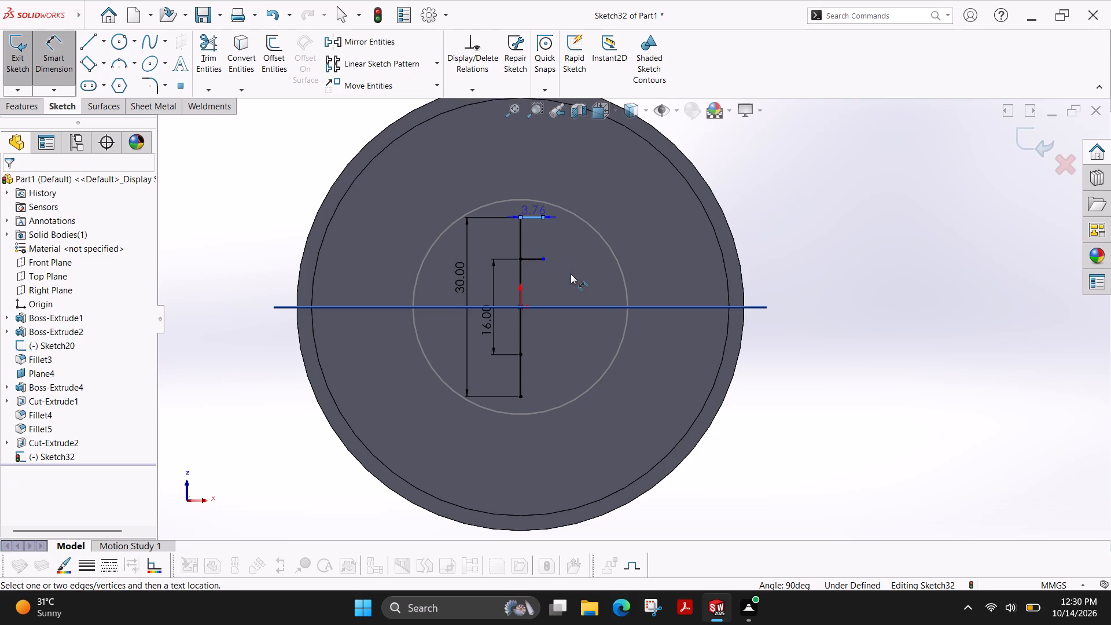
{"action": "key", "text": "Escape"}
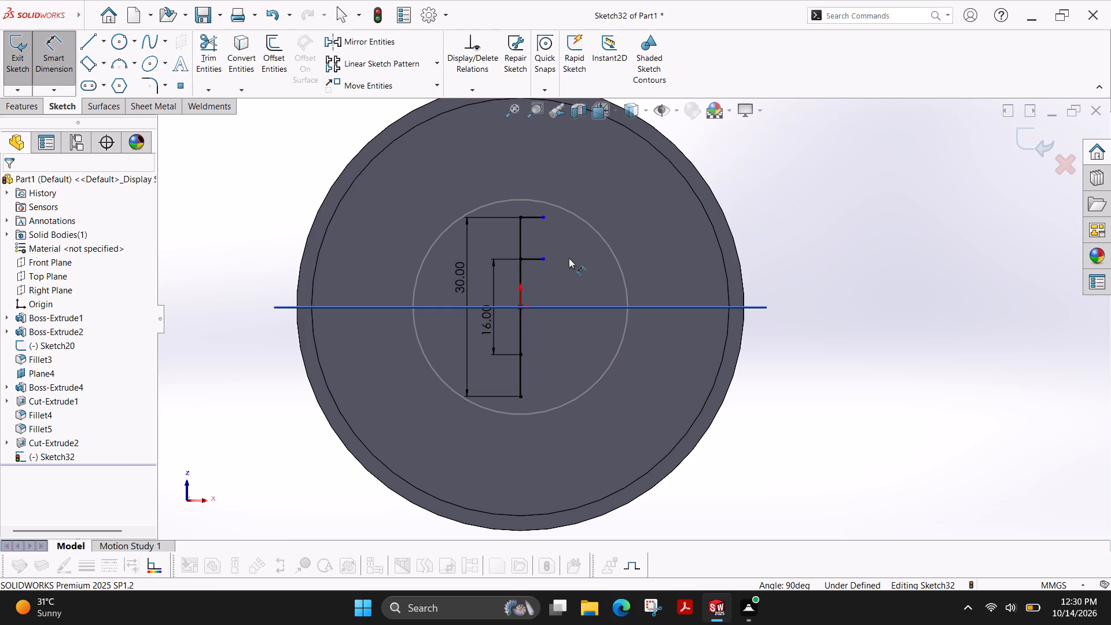
Sketch a perimeter circle of about 3.5 mm radius through the lower ends of the 30 mm and 16 mm vertical lines.
{"action": "left_click", "coordinate": [137, 45]}
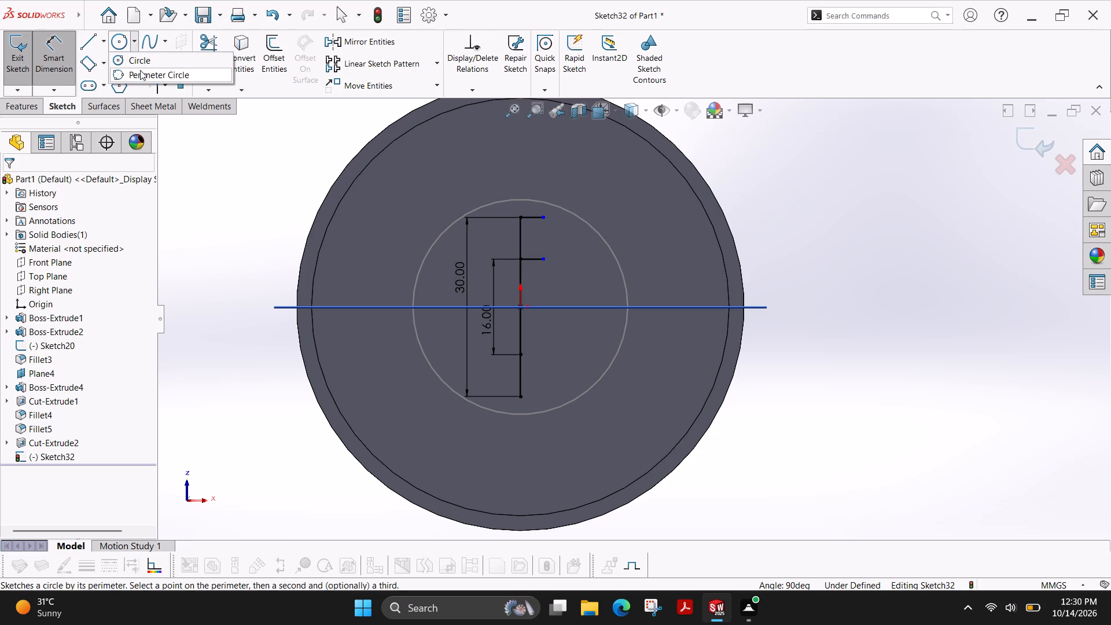
{"action": "left_click", "coordinate": [144, 76]}
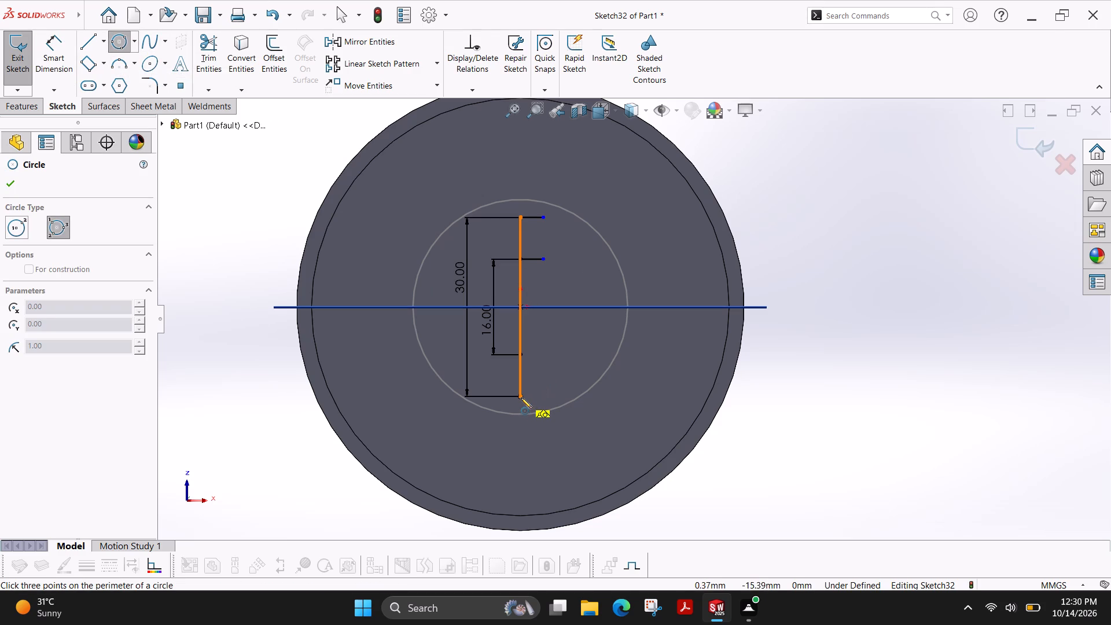
{"action": "left_click", "coordinate": [521, 397]}
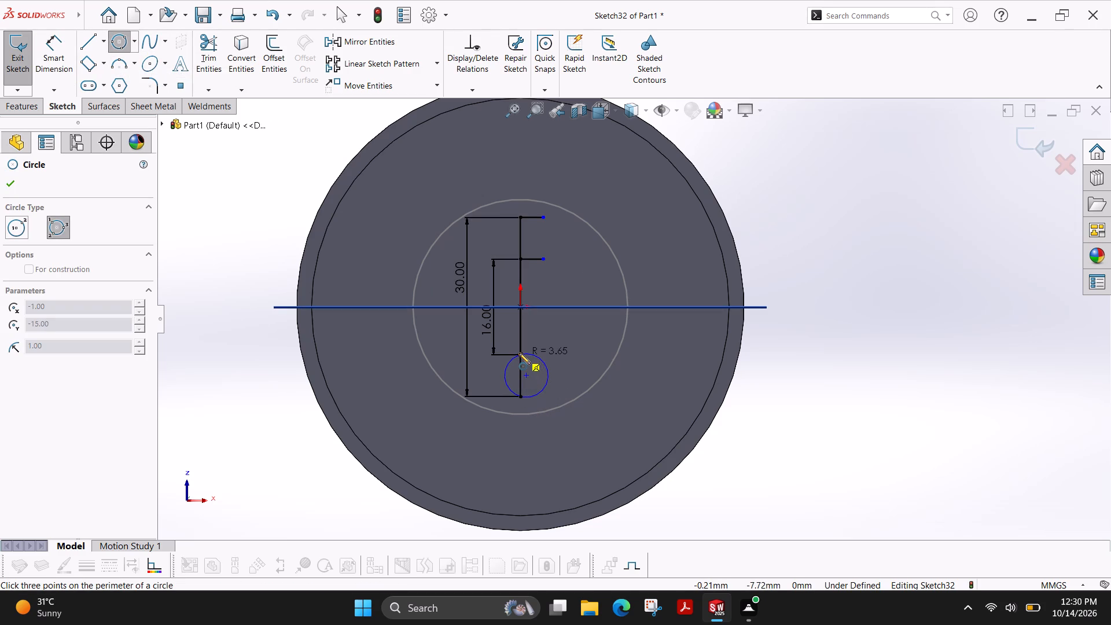
{"action": "left_click", "coordinate": [519, 353]}
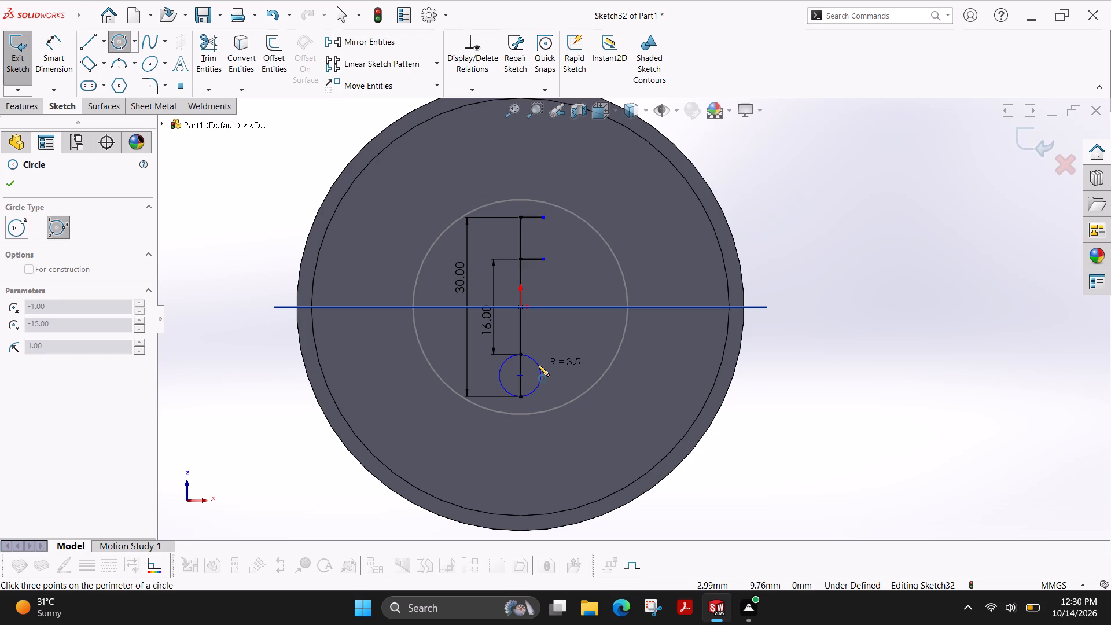
{"action": "left_click", "coordinate": [538, 365]}
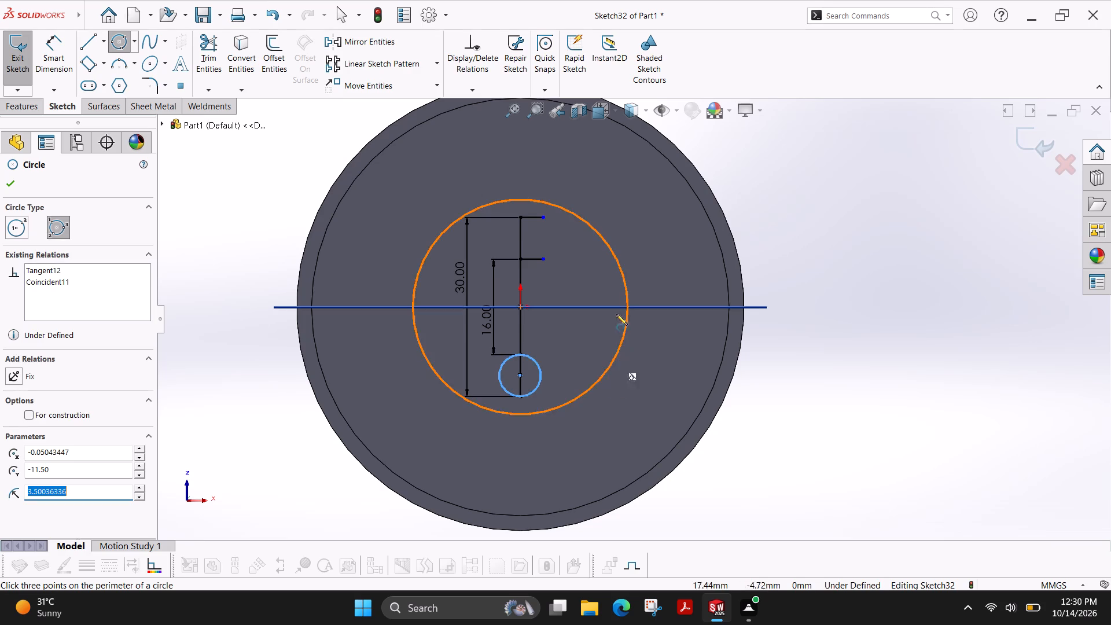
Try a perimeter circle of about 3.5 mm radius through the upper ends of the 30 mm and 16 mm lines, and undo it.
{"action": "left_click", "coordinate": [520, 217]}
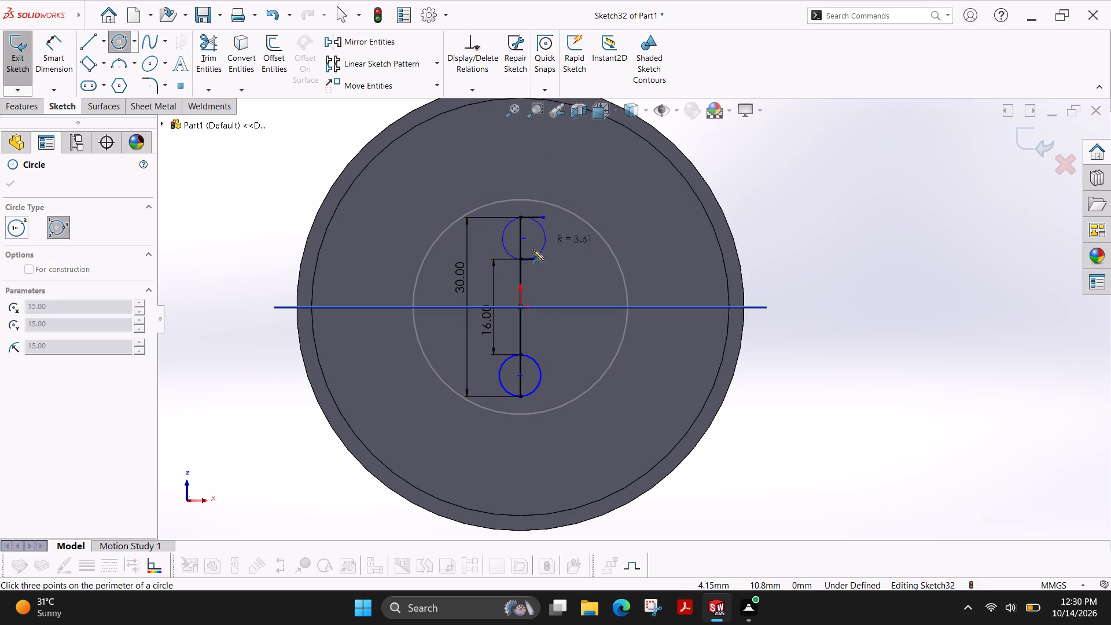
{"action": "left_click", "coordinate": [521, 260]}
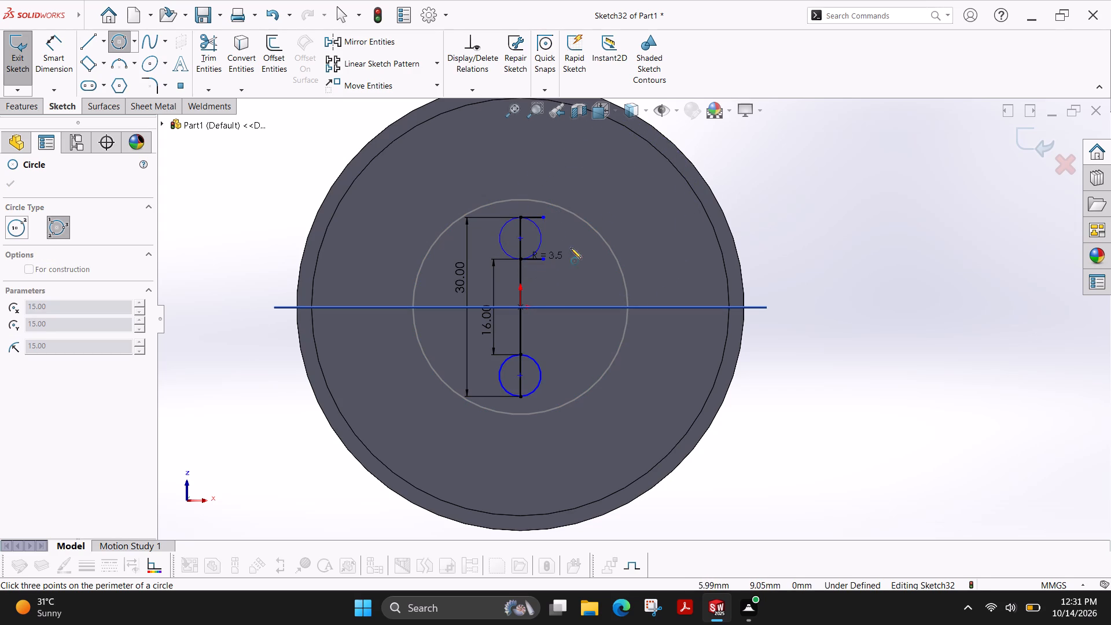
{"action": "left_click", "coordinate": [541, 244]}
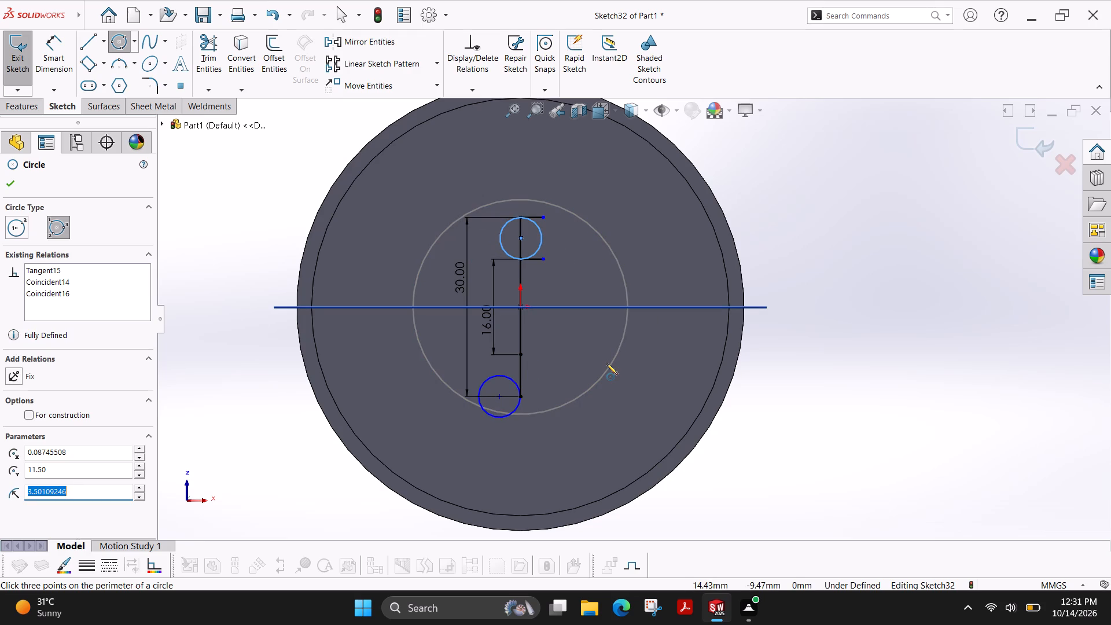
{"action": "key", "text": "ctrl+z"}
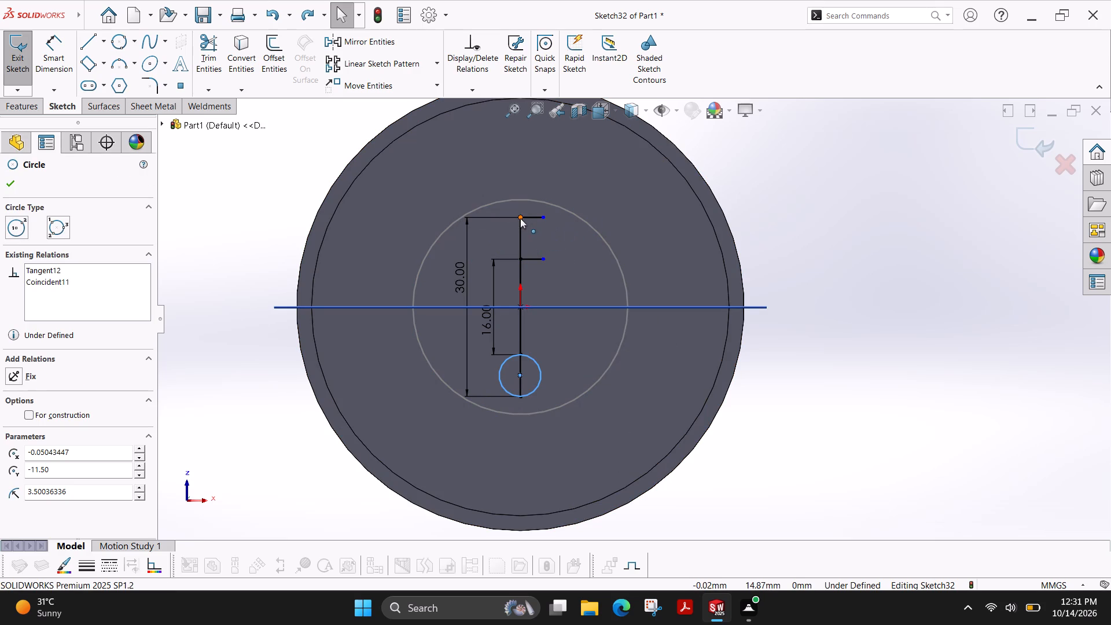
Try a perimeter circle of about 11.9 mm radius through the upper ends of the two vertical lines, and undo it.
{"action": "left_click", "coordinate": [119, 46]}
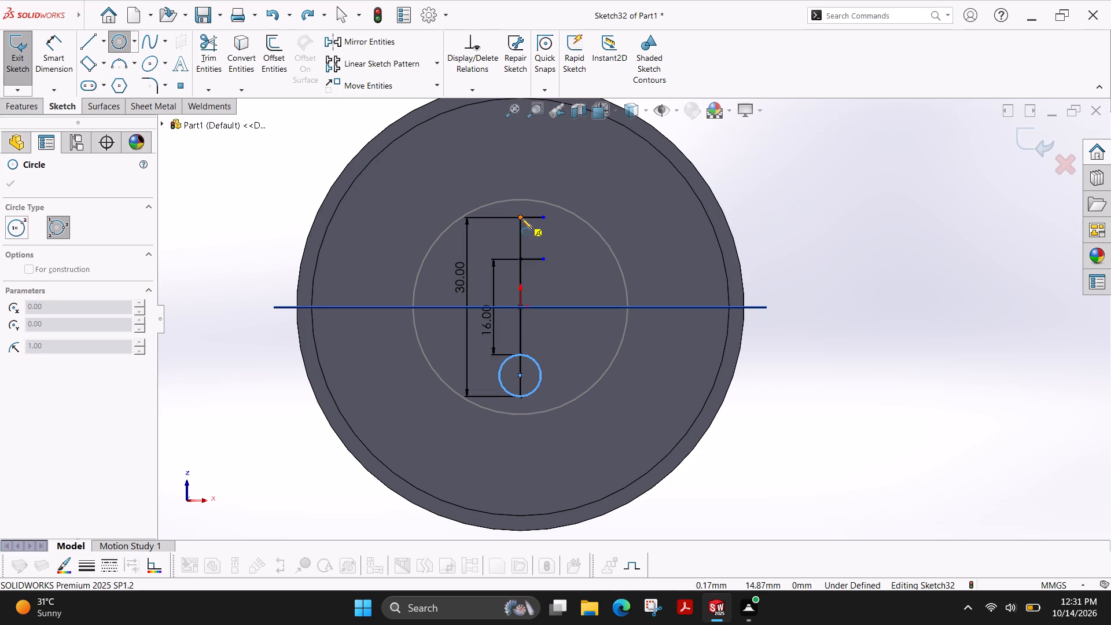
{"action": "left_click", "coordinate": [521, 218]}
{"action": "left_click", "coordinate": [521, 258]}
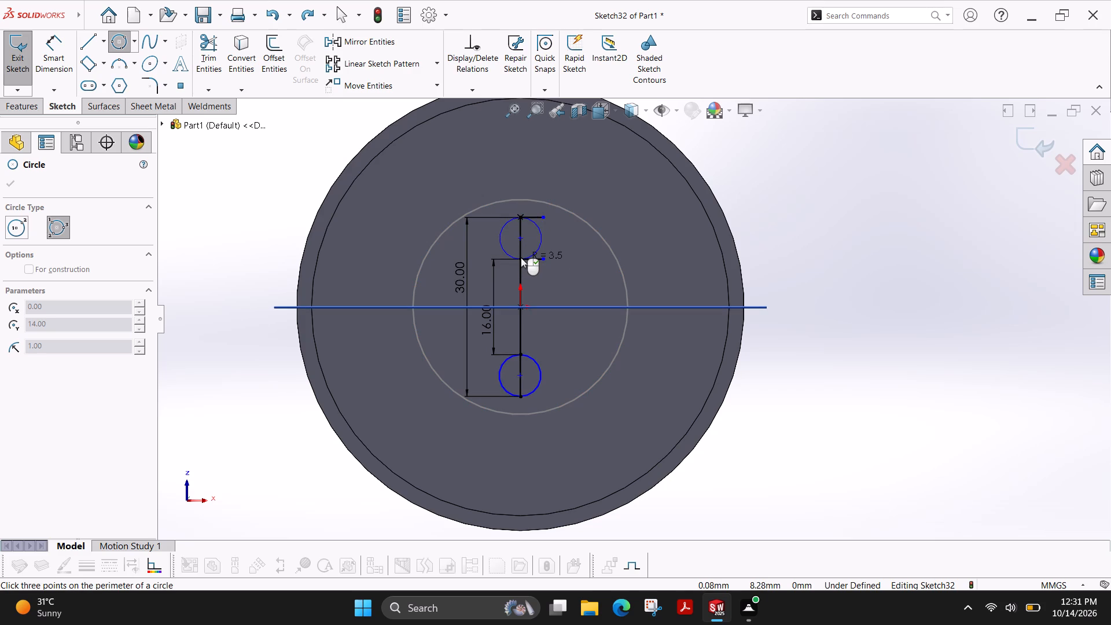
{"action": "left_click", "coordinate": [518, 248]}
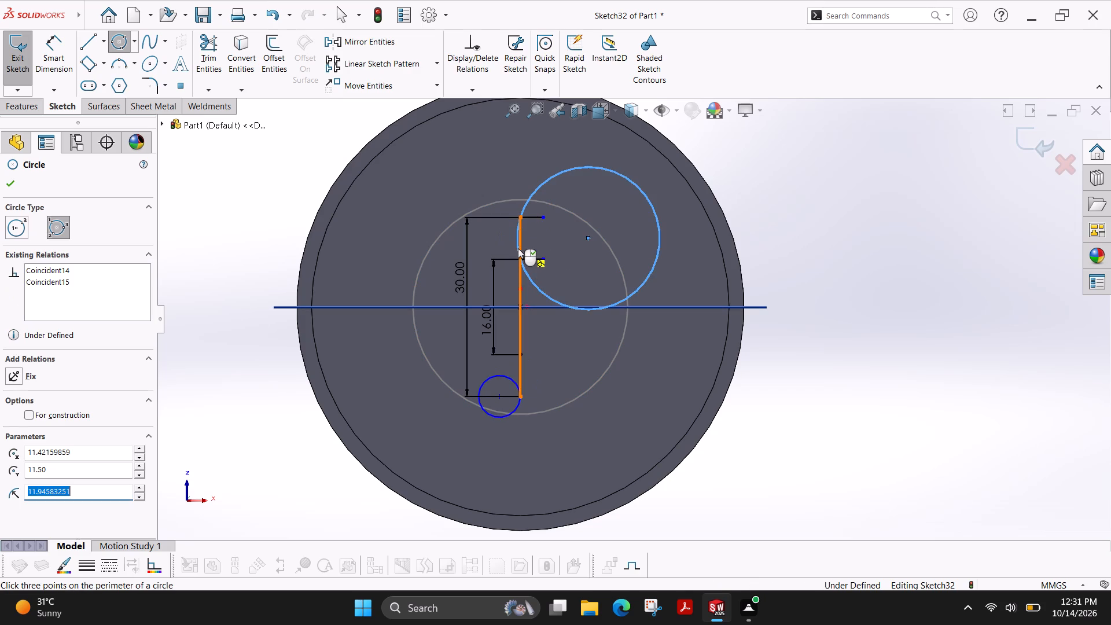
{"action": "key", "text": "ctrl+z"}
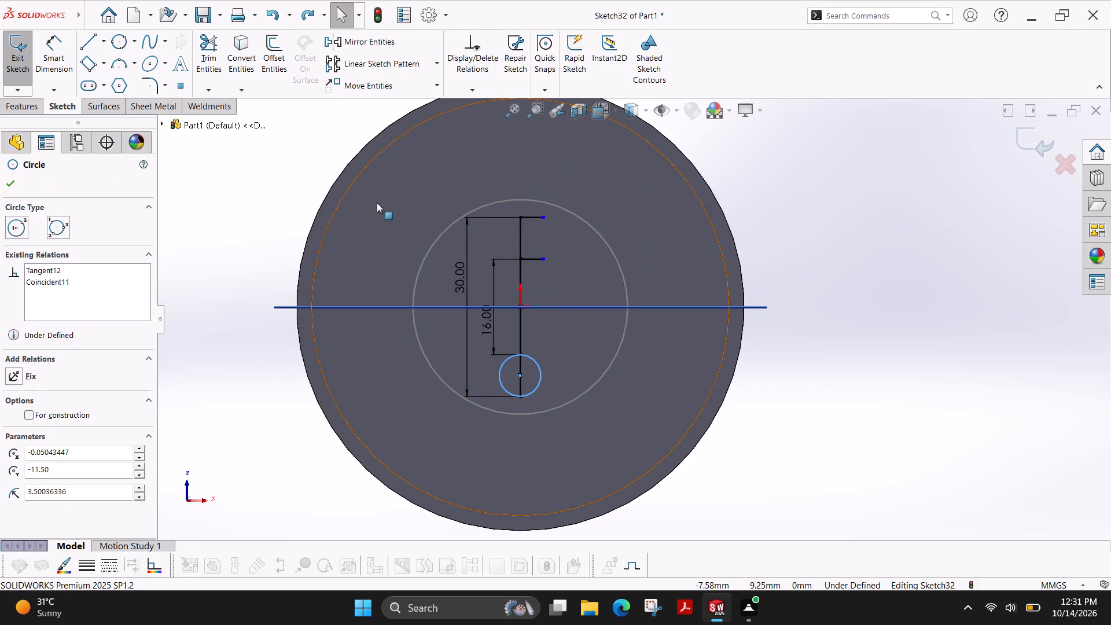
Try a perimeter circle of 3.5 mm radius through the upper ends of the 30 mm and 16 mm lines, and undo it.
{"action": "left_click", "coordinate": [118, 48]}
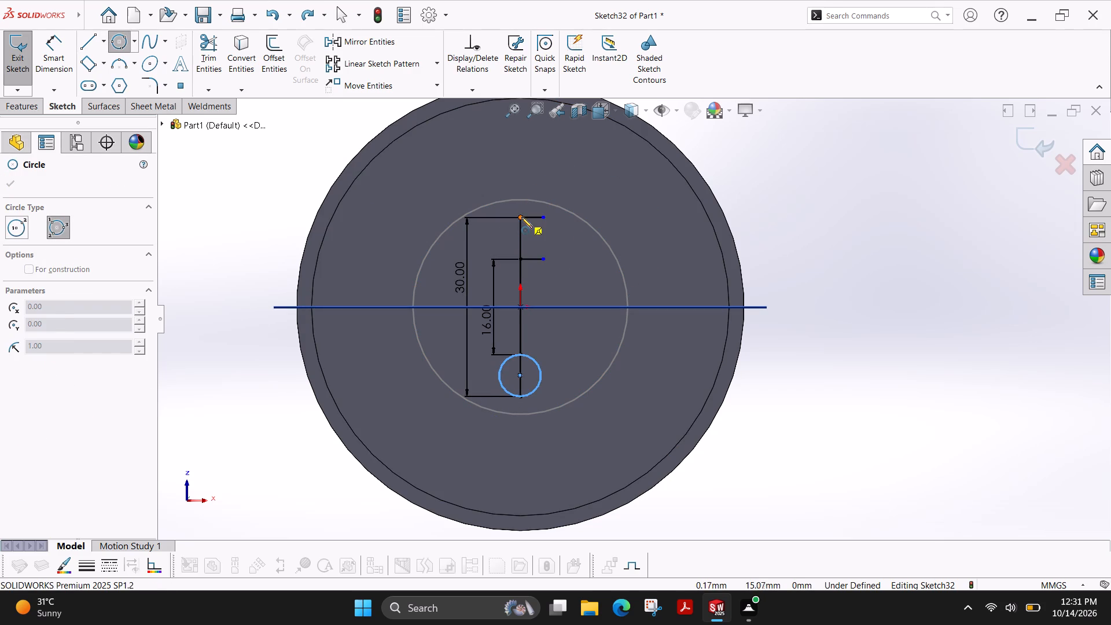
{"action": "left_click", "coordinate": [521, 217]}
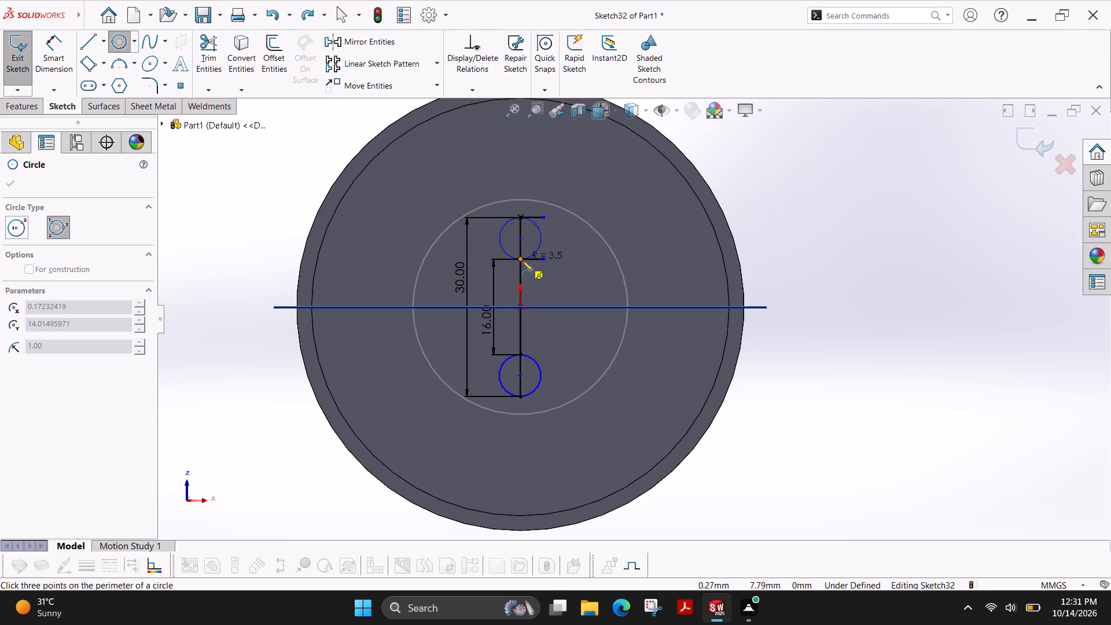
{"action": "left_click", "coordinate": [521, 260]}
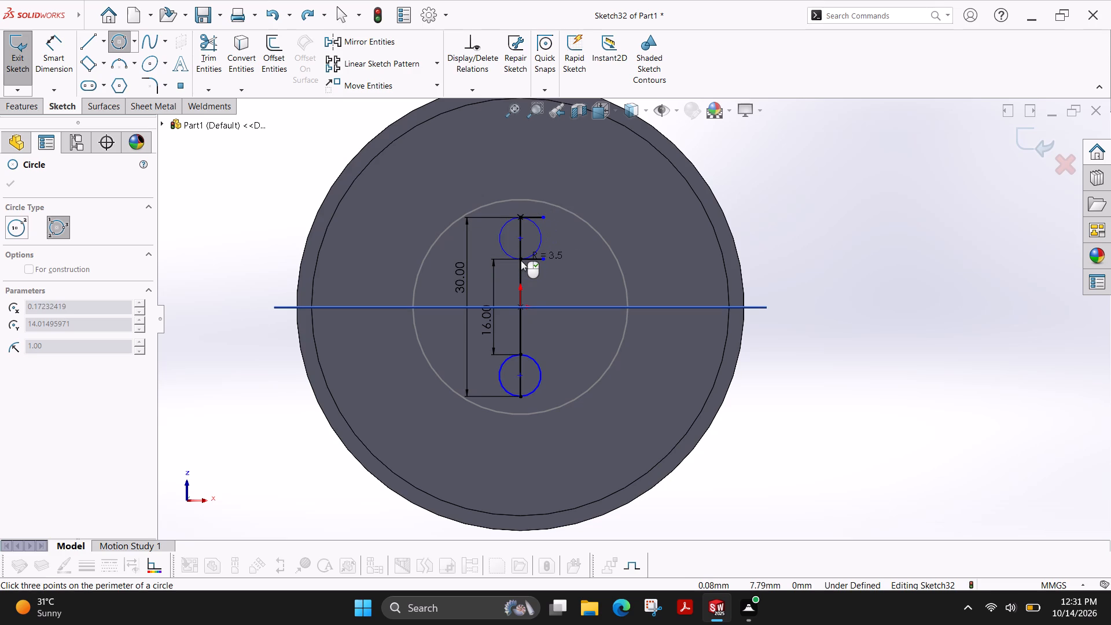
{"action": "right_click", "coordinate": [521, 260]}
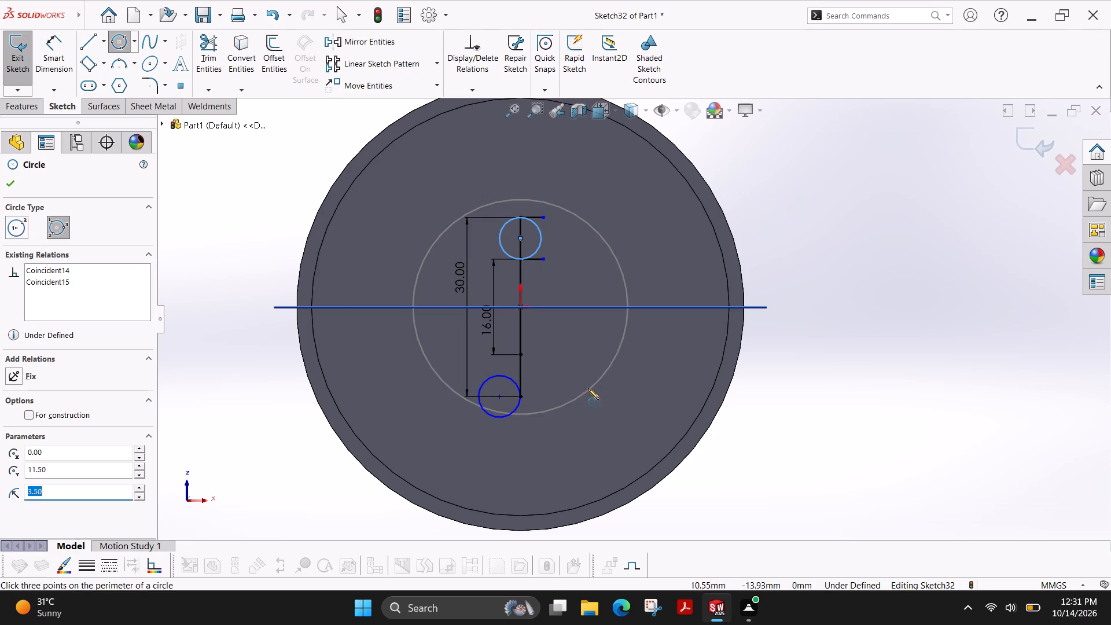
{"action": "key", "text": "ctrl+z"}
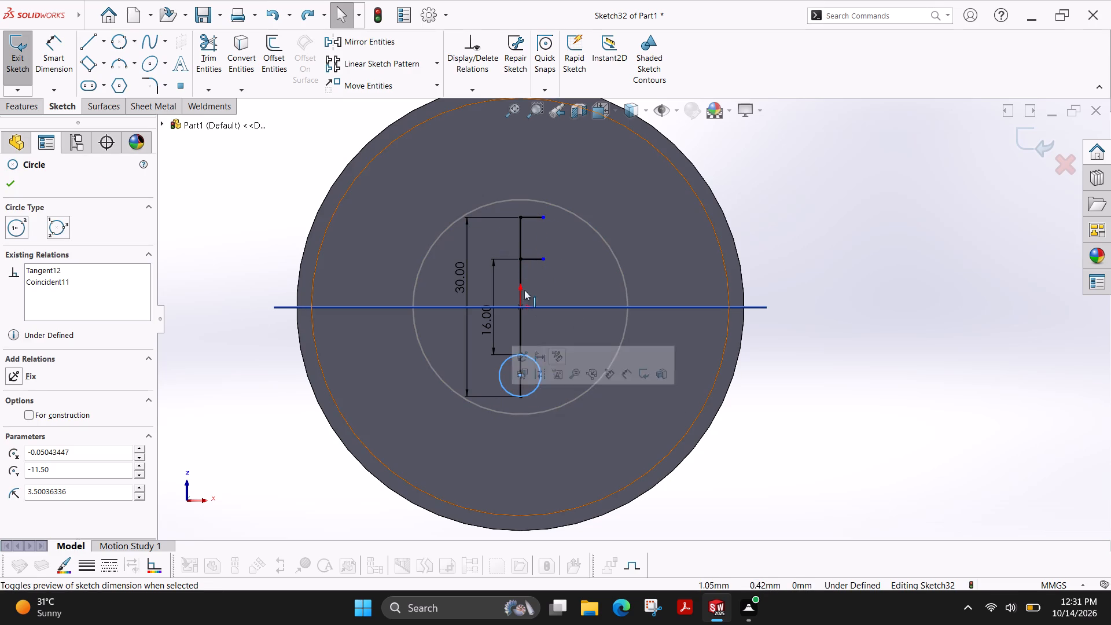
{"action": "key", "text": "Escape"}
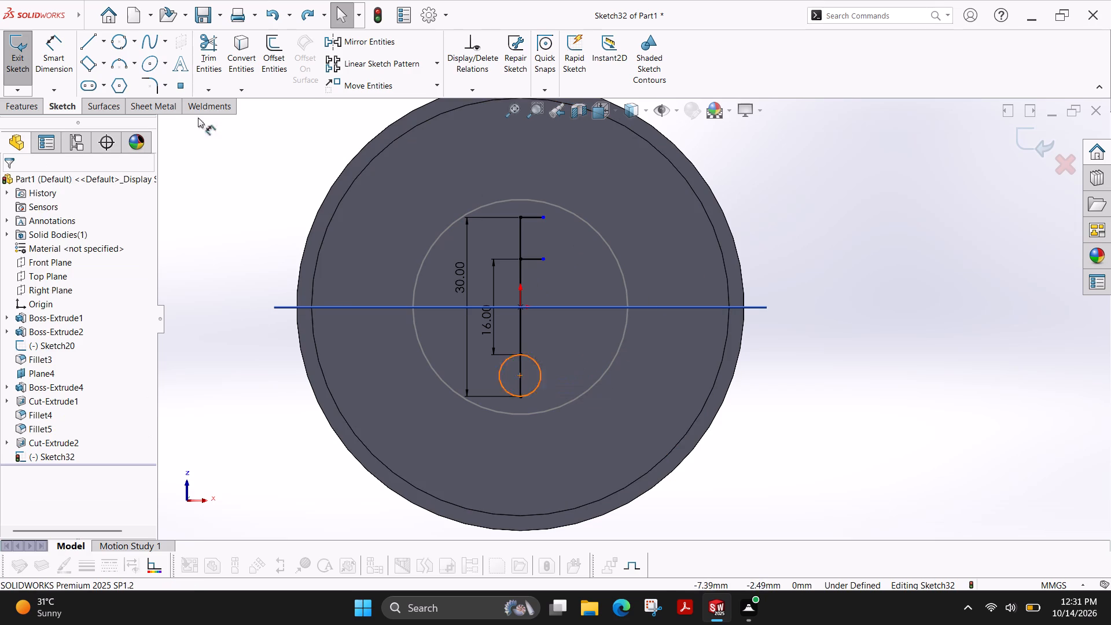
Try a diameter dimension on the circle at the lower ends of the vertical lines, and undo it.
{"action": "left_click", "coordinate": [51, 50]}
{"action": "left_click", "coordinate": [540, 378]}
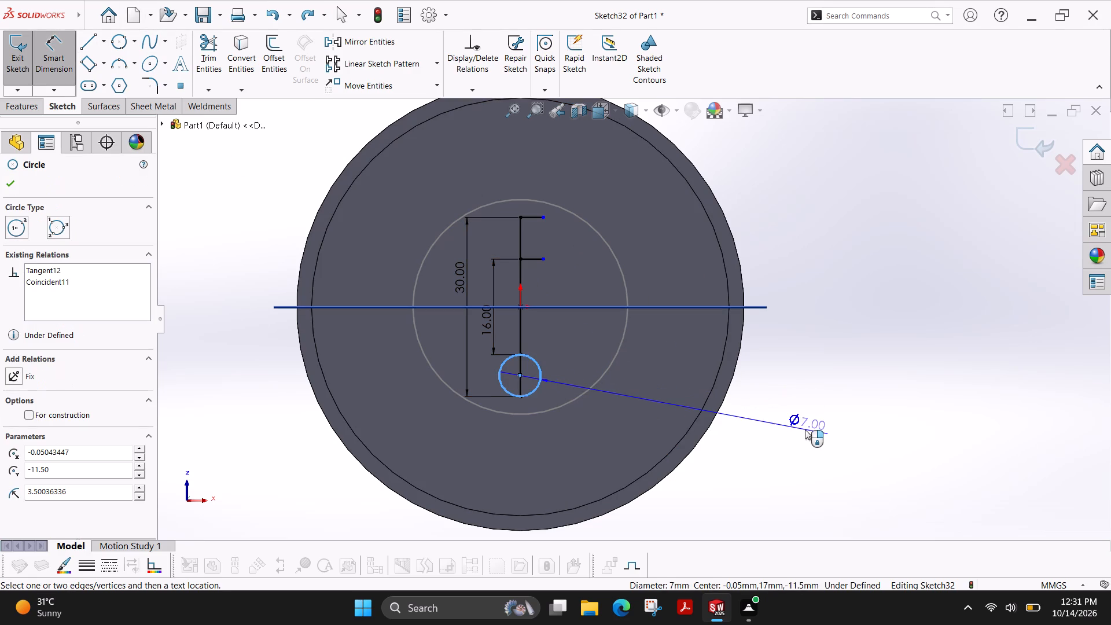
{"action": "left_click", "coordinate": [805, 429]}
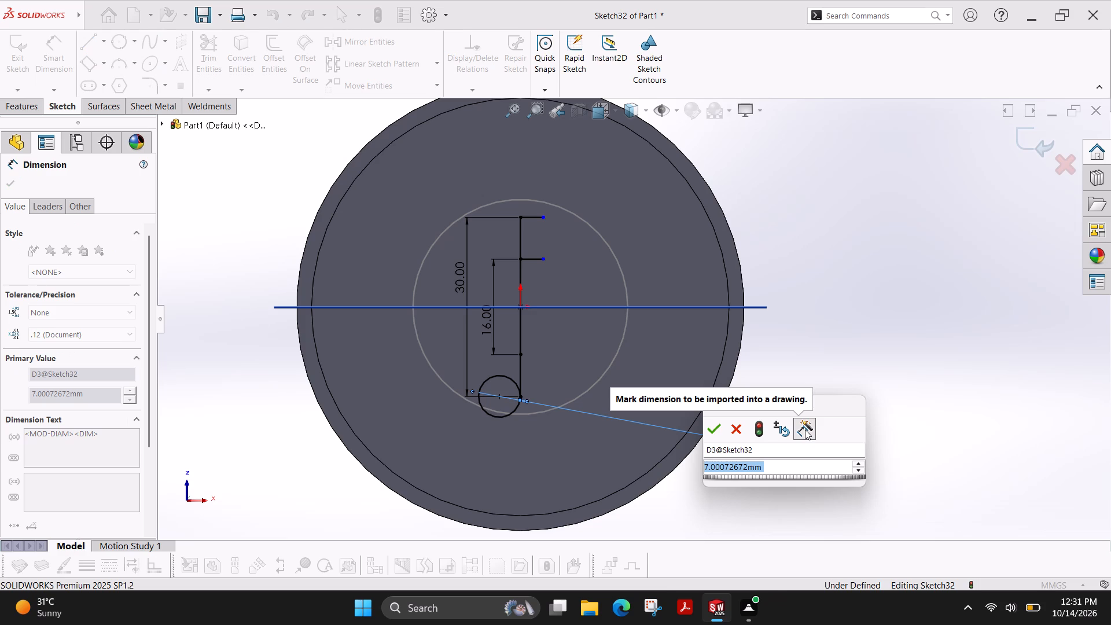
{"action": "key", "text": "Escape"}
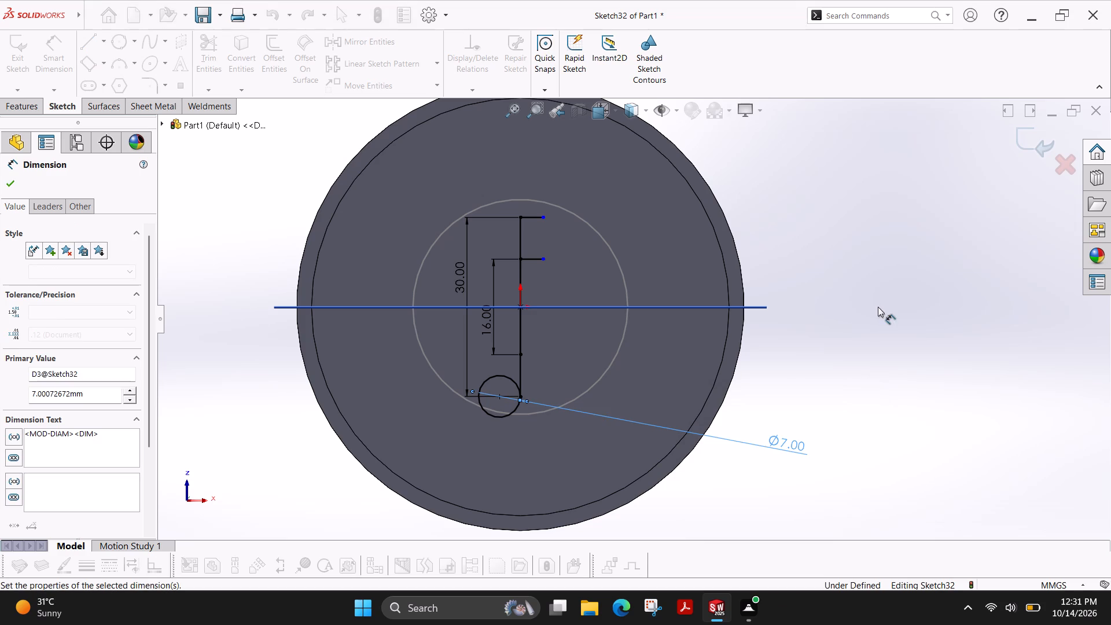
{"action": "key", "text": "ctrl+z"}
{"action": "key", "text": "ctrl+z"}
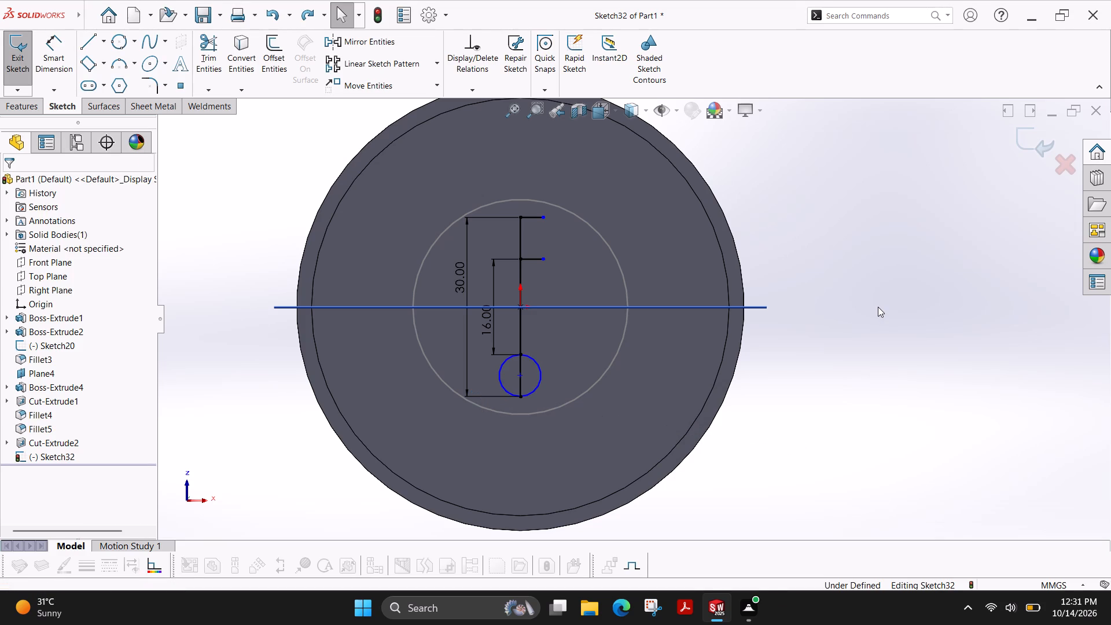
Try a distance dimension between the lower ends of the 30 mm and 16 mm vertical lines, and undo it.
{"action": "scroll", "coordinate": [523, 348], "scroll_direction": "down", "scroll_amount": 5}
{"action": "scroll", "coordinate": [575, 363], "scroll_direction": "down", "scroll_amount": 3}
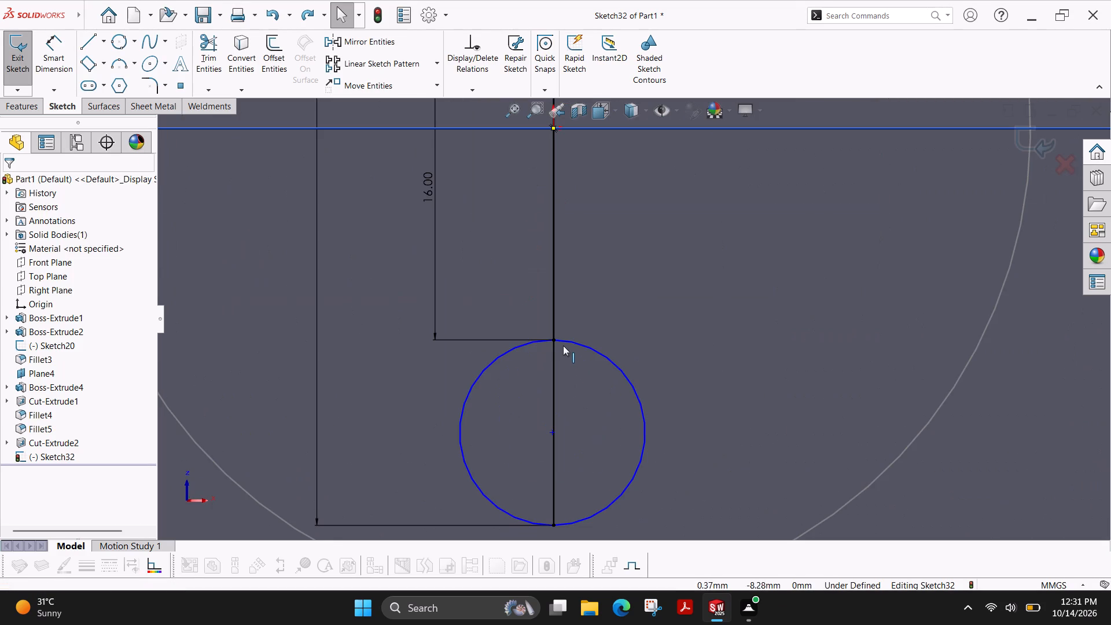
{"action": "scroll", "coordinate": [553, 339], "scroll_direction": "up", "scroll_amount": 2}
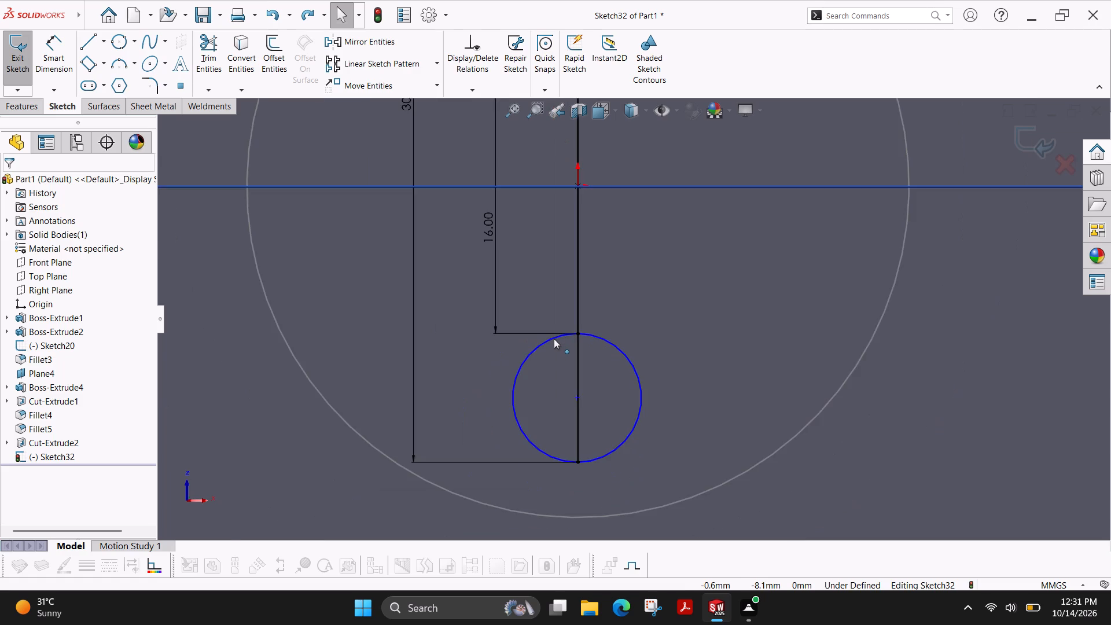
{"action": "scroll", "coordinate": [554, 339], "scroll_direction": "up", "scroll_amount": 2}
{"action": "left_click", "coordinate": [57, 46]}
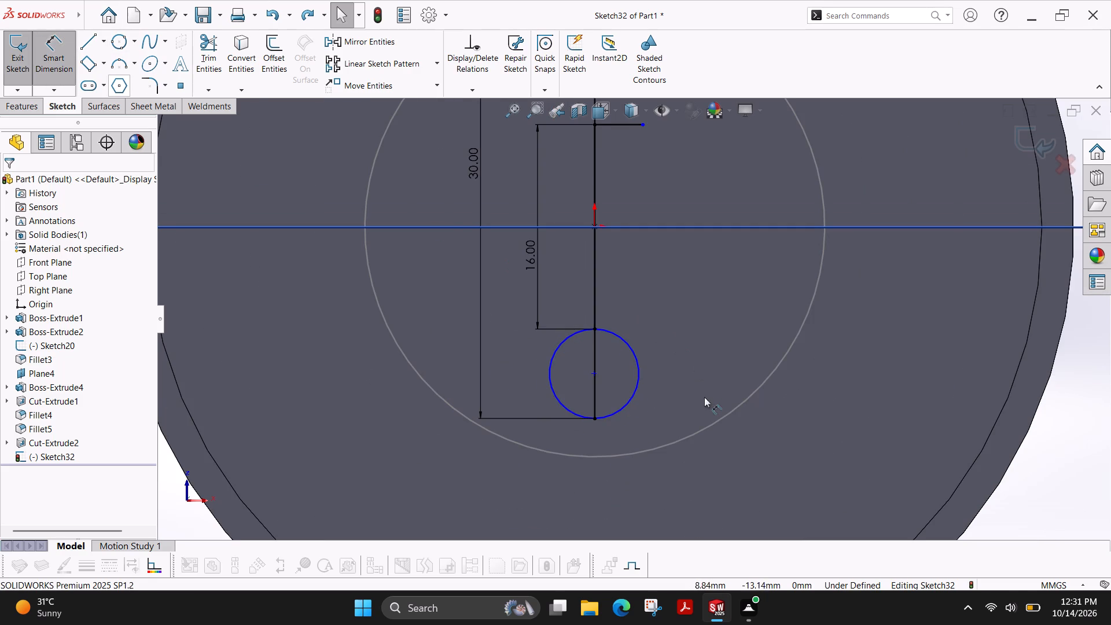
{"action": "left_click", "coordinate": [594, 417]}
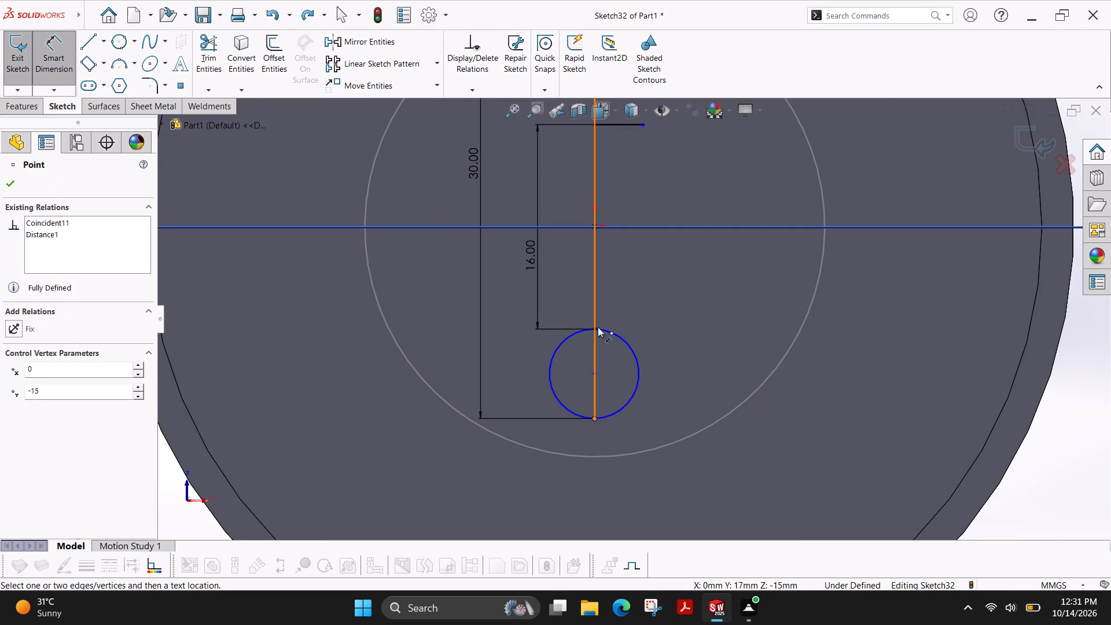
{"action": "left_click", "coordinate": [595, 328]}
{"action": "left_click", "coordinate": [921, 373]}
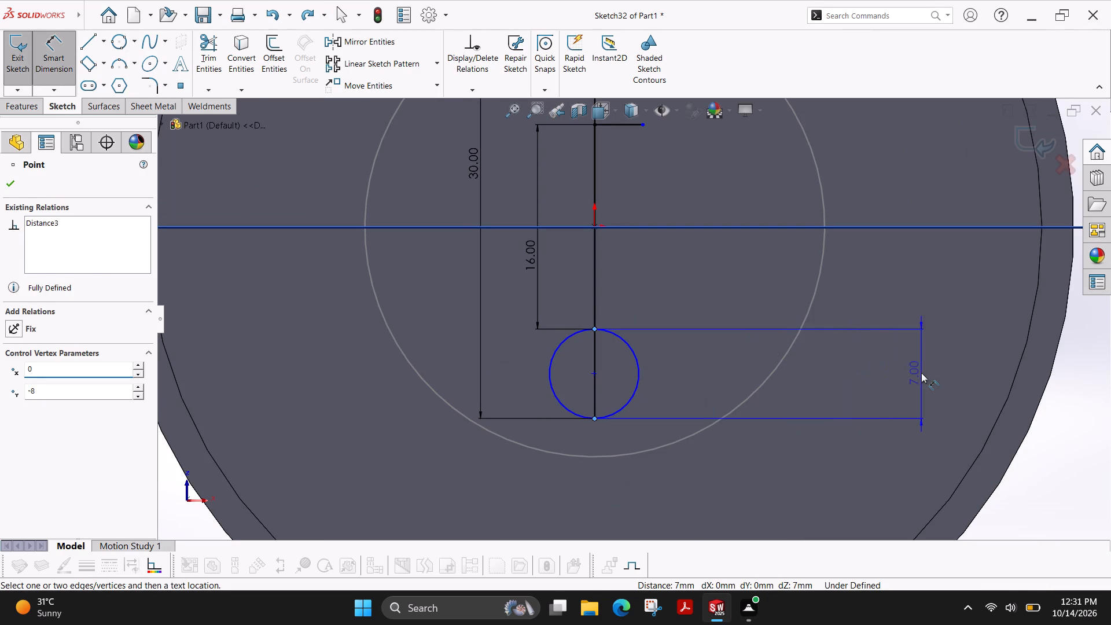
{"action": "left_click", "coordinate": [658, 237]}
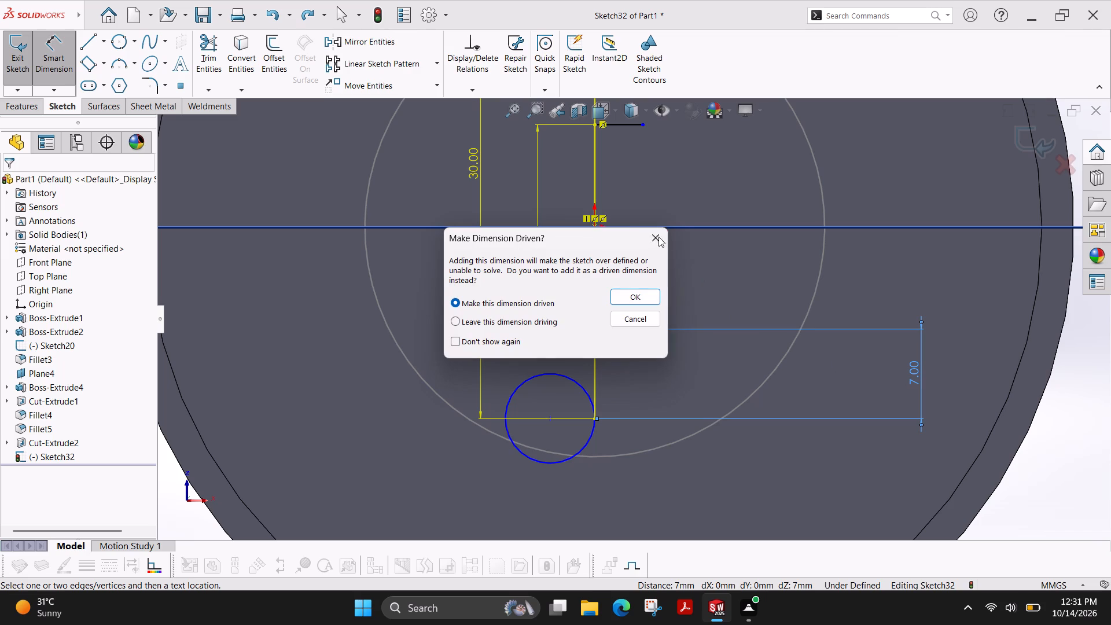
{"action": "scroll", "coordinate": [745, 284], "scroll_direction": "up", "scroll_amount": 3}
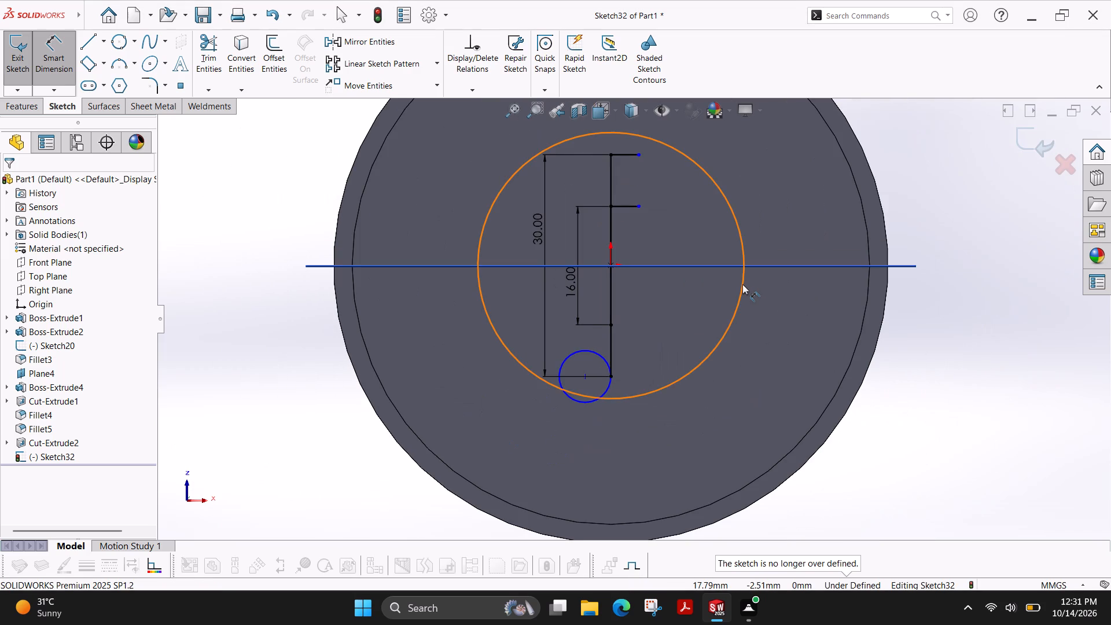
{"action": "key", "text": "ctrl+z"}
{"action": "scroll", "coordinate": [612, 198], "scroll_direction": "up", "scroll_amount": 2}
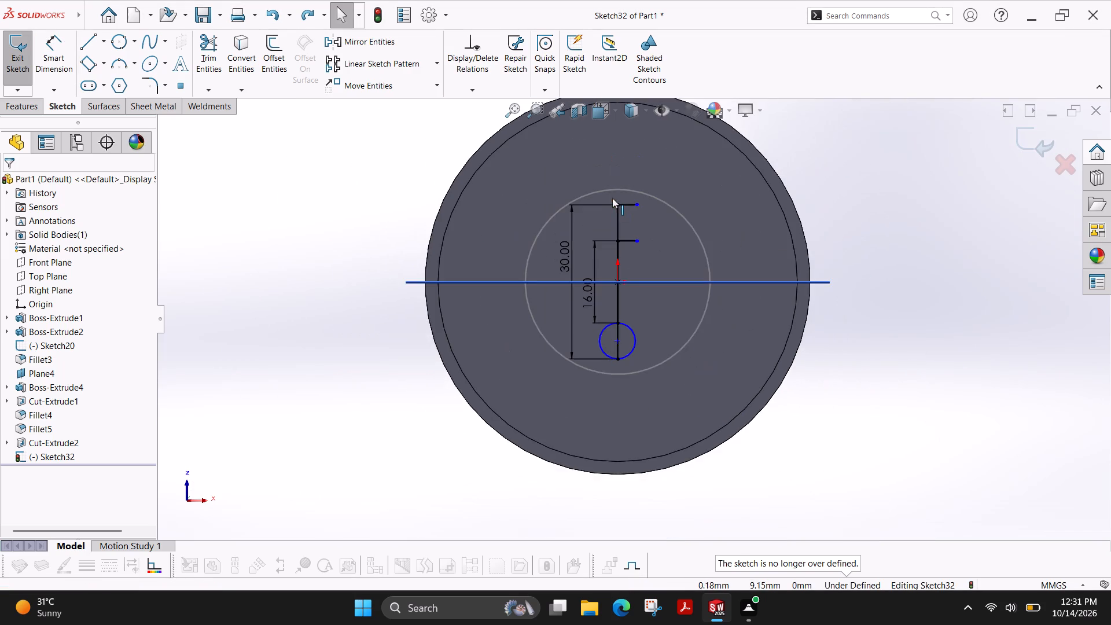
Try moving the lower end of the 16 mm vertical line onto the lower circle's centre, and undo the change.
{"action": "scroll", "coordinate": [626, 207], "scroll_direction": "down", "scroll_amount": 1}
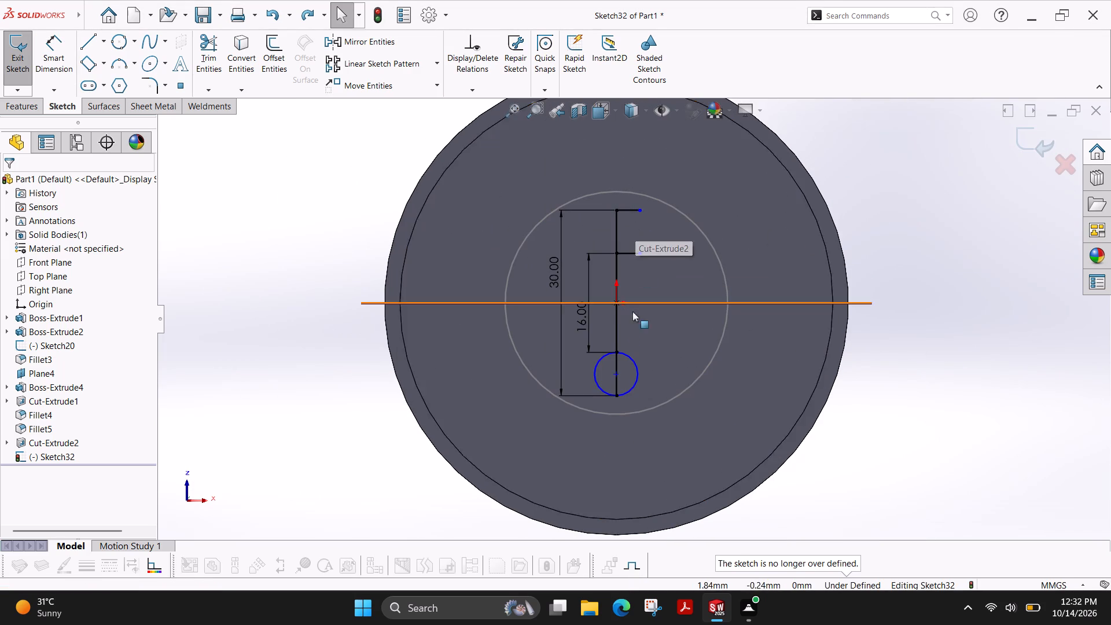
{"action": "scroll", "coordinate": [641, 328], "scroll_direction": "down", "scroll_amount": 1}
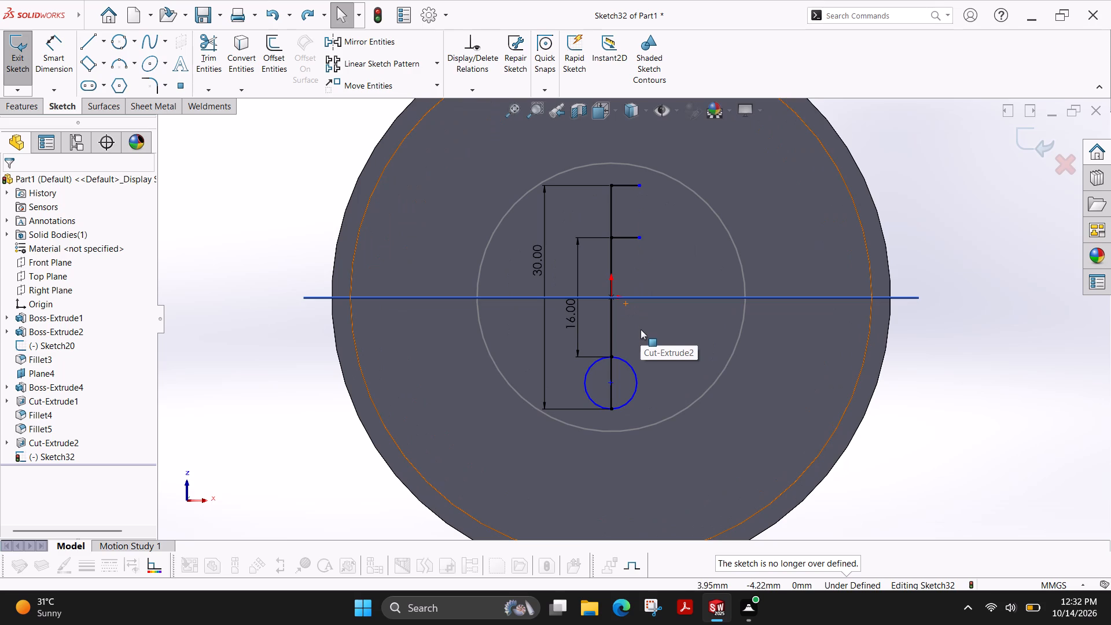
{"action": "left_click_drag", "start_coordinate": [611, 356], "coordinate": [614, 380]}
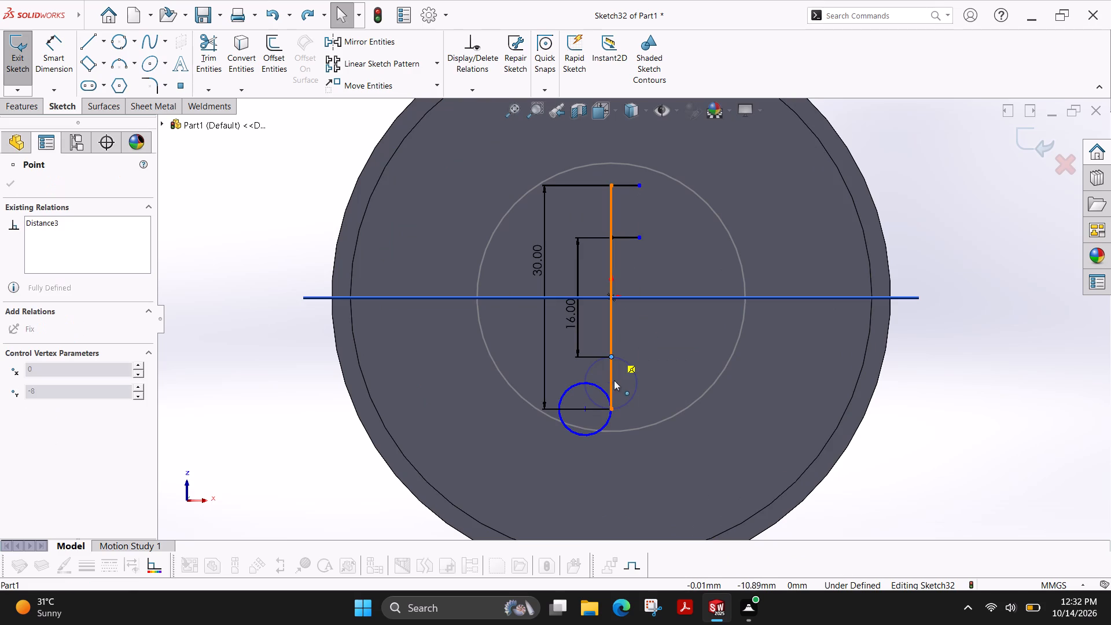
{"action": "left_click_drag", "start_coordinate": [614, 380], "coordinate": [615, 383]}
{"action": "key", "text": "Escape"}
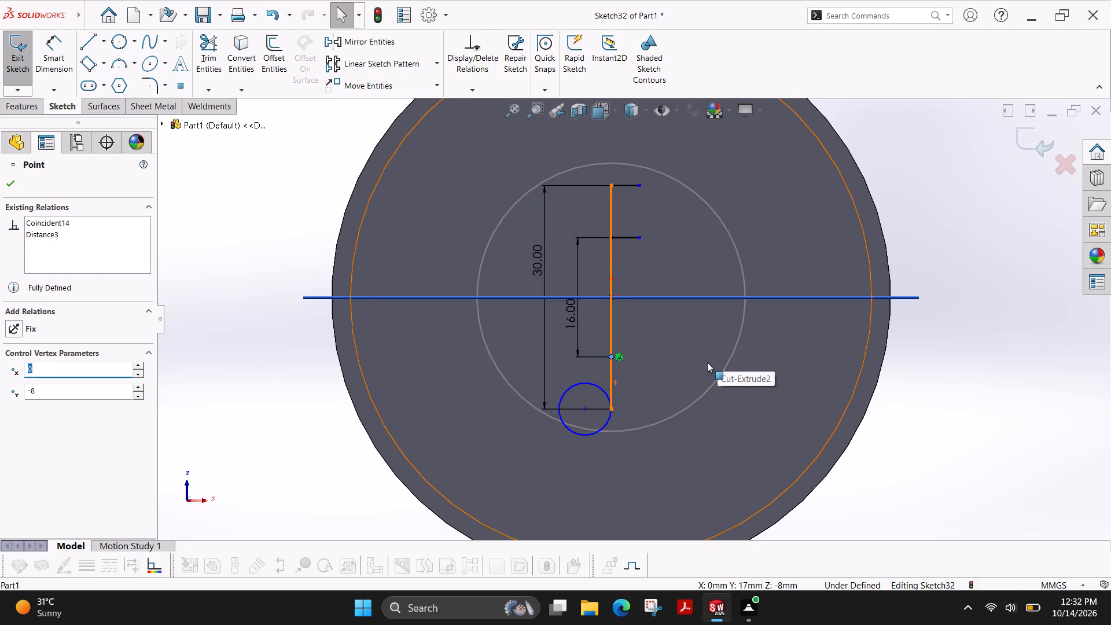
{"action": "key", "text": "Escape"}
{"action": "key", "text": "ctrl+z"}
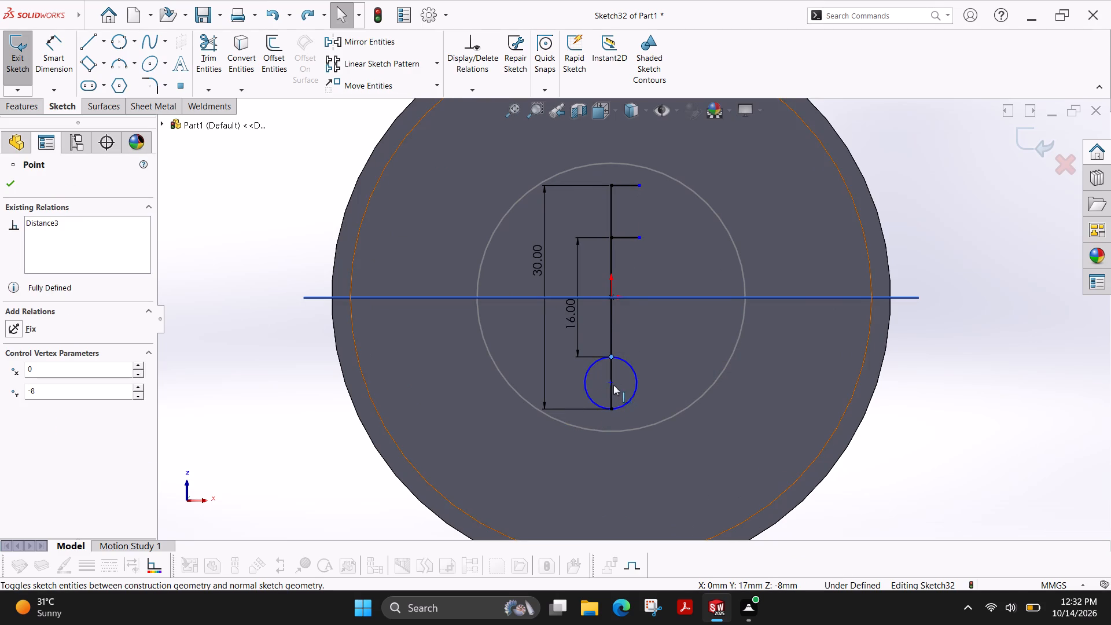
Set the shorter vertical line's length dimension to 23 mm.
{"action": "double_click", "coordinate": [572, 318]}
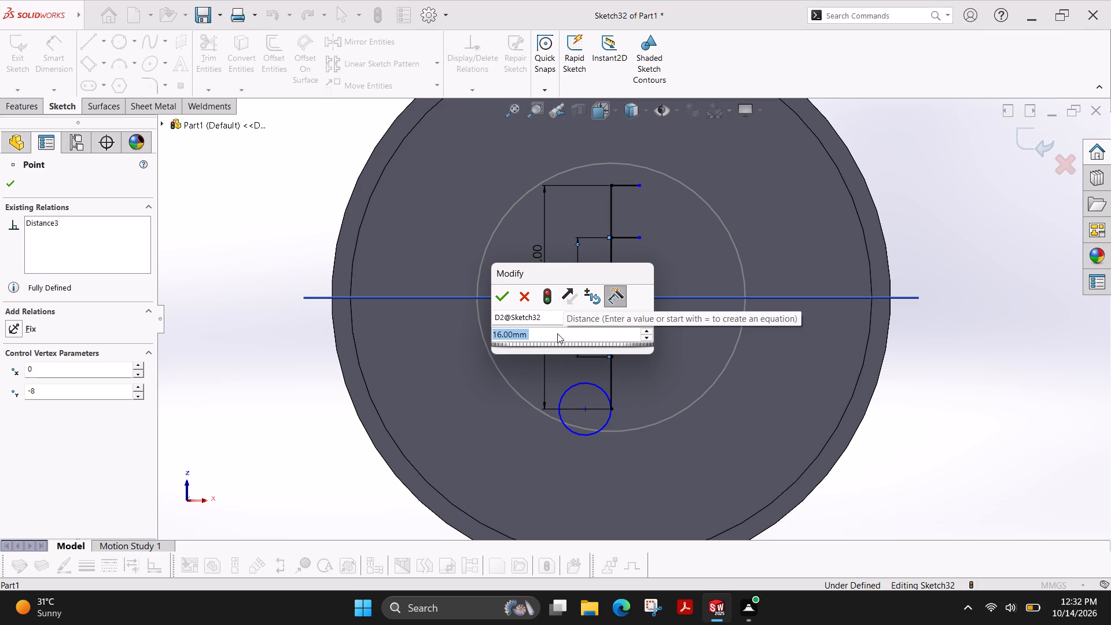
{"action": "type", "text": "23"}
{"action": "key", "text": "Return"}
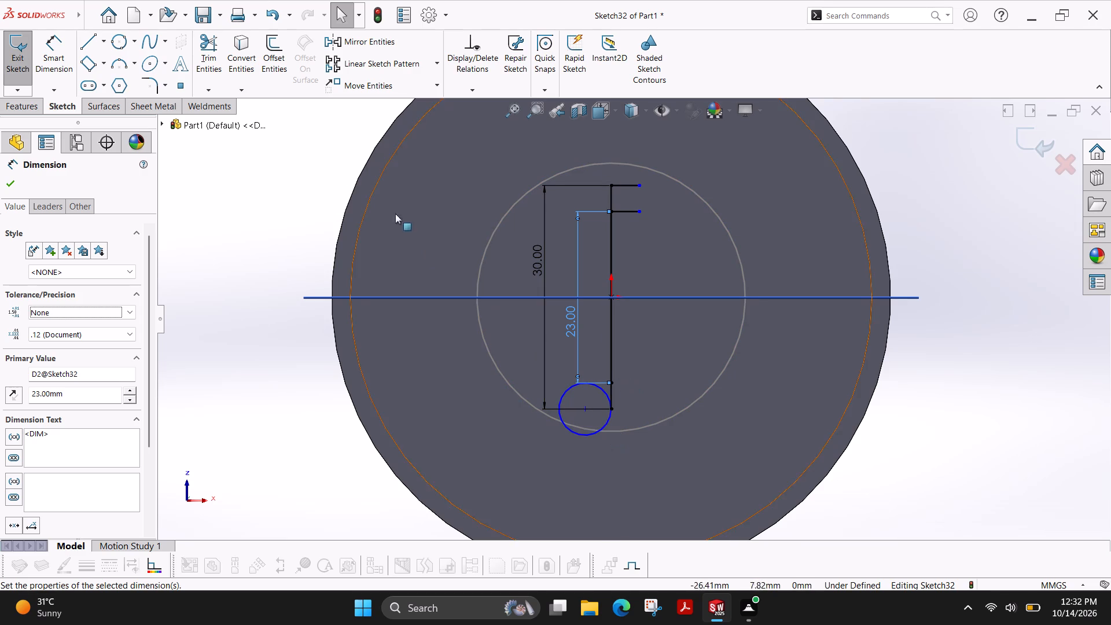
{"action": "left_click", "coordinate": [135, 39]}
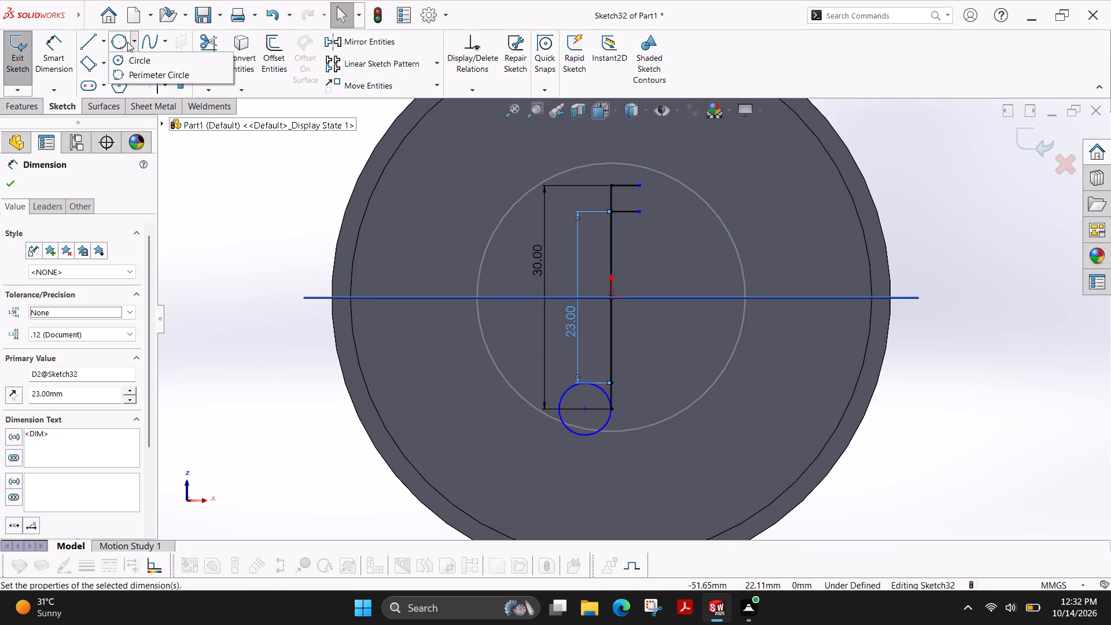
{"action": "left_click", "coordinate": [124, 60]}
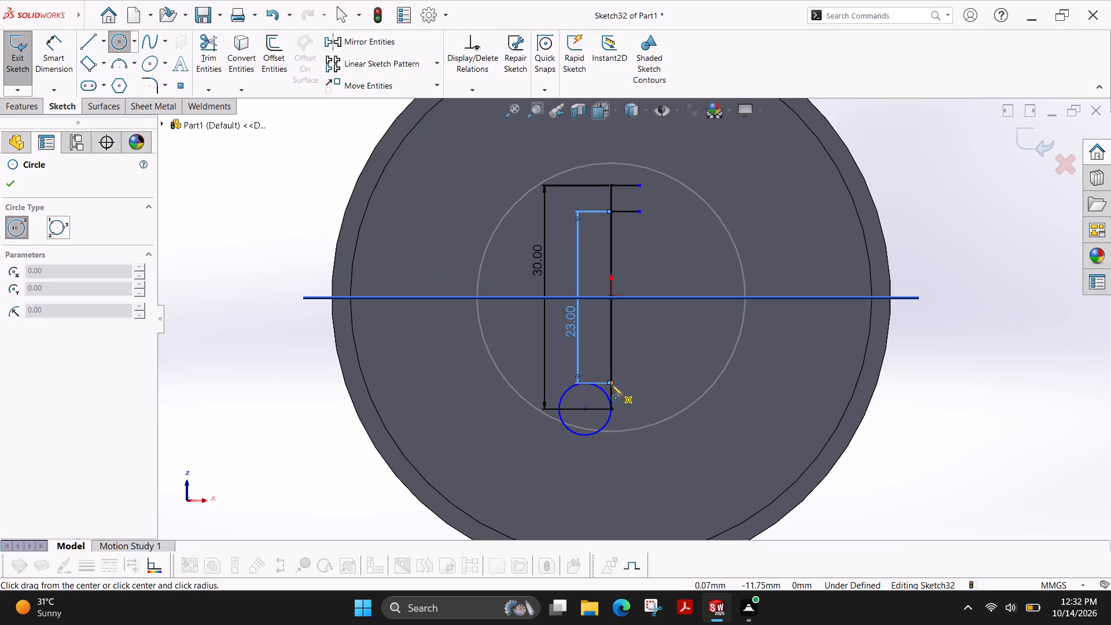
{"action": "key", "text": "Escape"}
Delete the perimeter circle beside the lower end of the 30 mm vertical line.
{"action": "left_click", "coordinate": [605, 394]}
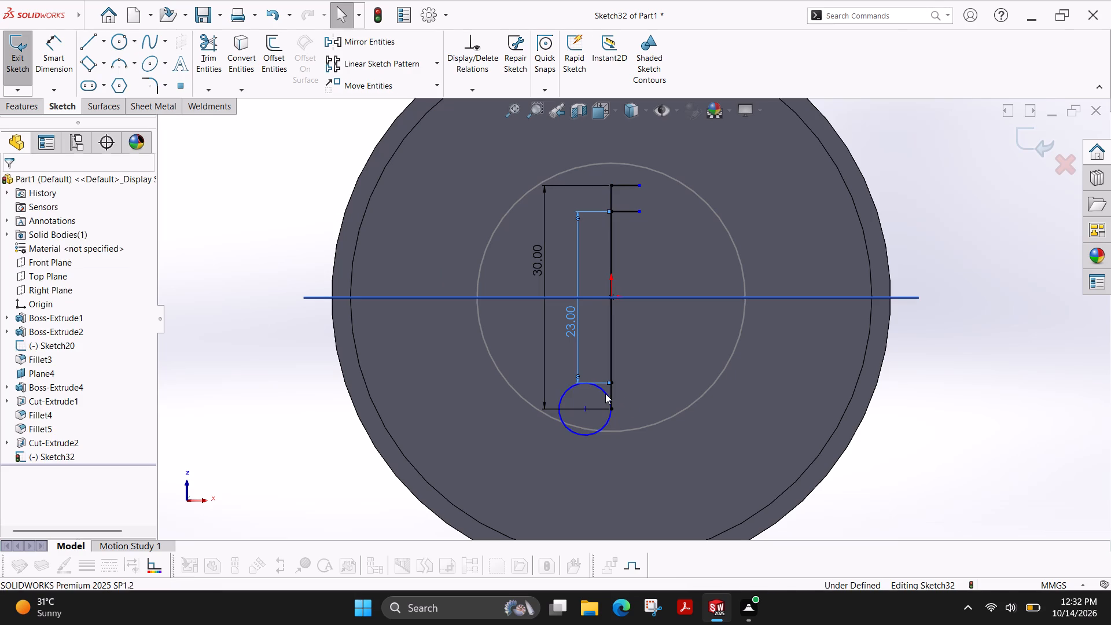
{"action": "key", "text": "Delete"}
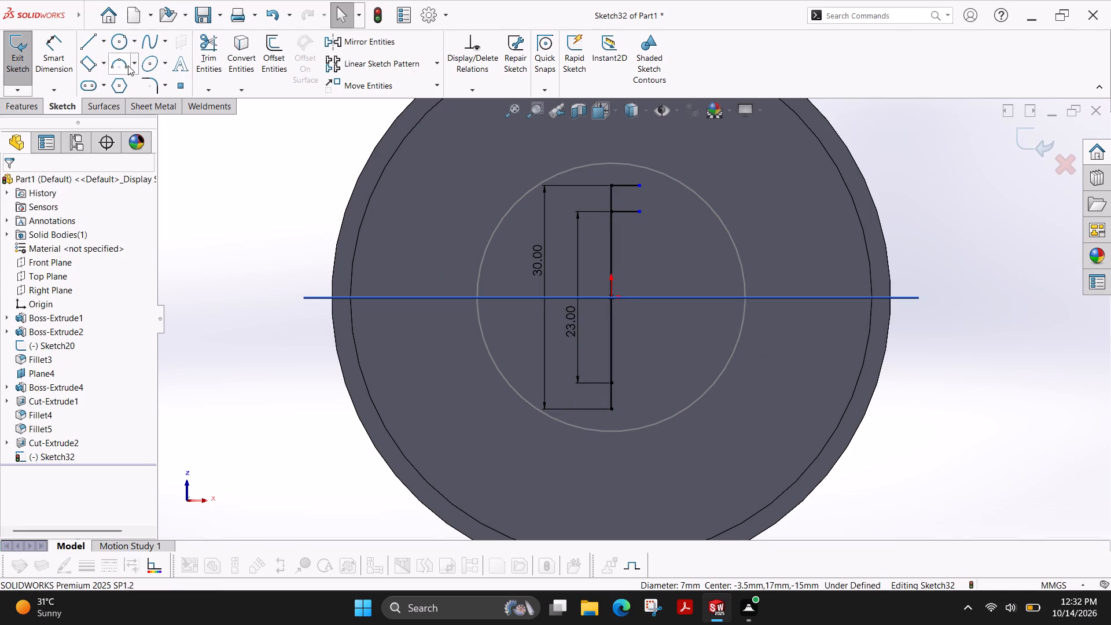
Sketch a 3.5 mm radius circle centred on the 23 mm line's lower end, reaching the 30 mm line's lower end.
{"action": "left_click", "coordinate": [115, 35]}
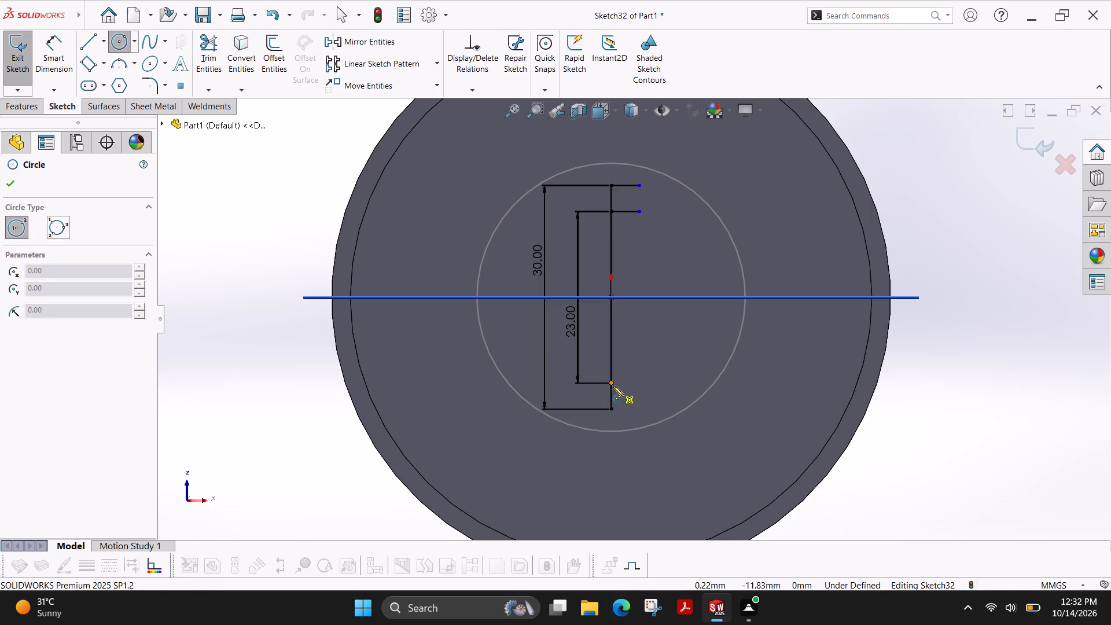
{"action": "left_click", "coordinate": [613, 385]}
{"action": "left_click", "coordinate": [613, 410]}
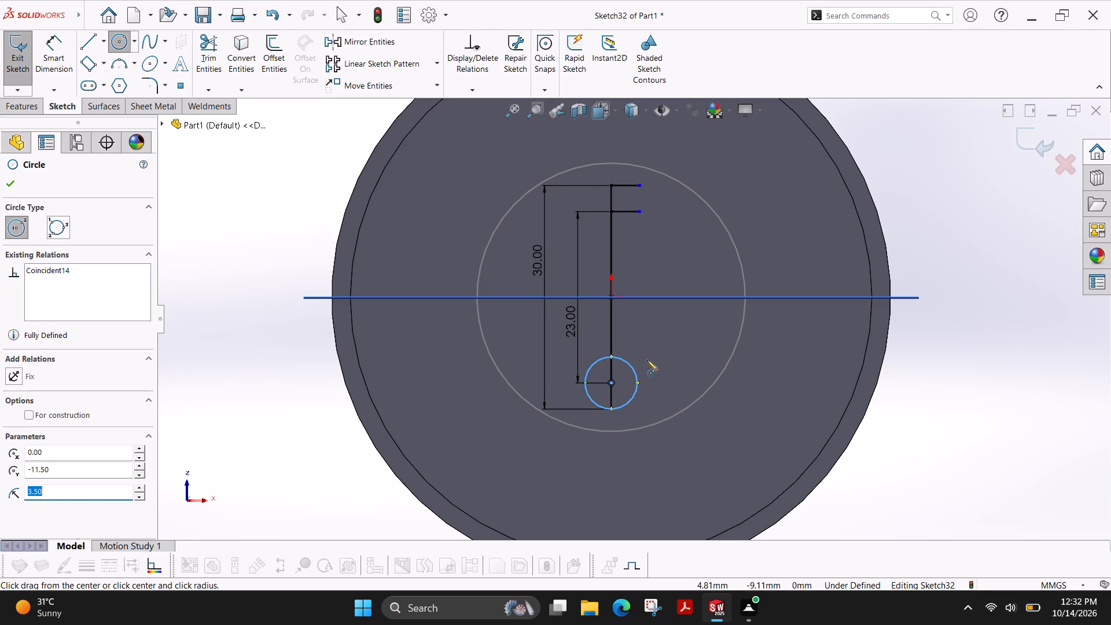
{"action": "key", "text": "Escape"}
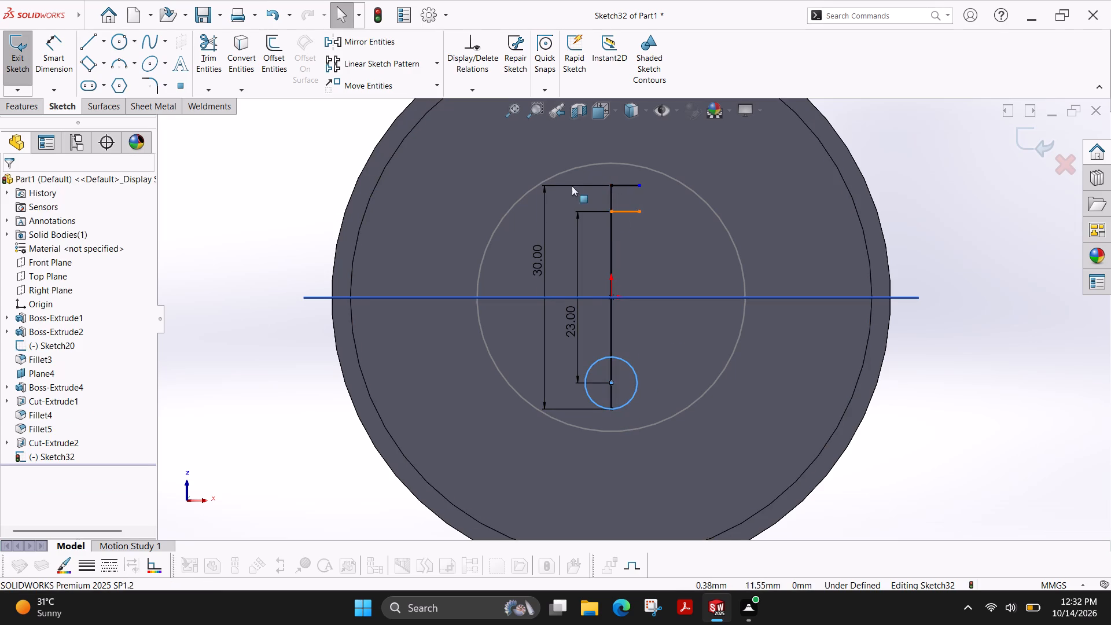
Sketch a 3.5 mm radius circle centred on the 23 mm line's upper end, reaching the 30 mm line's upper end.
{"action": "left_click", "coordinate": [117, 46]}
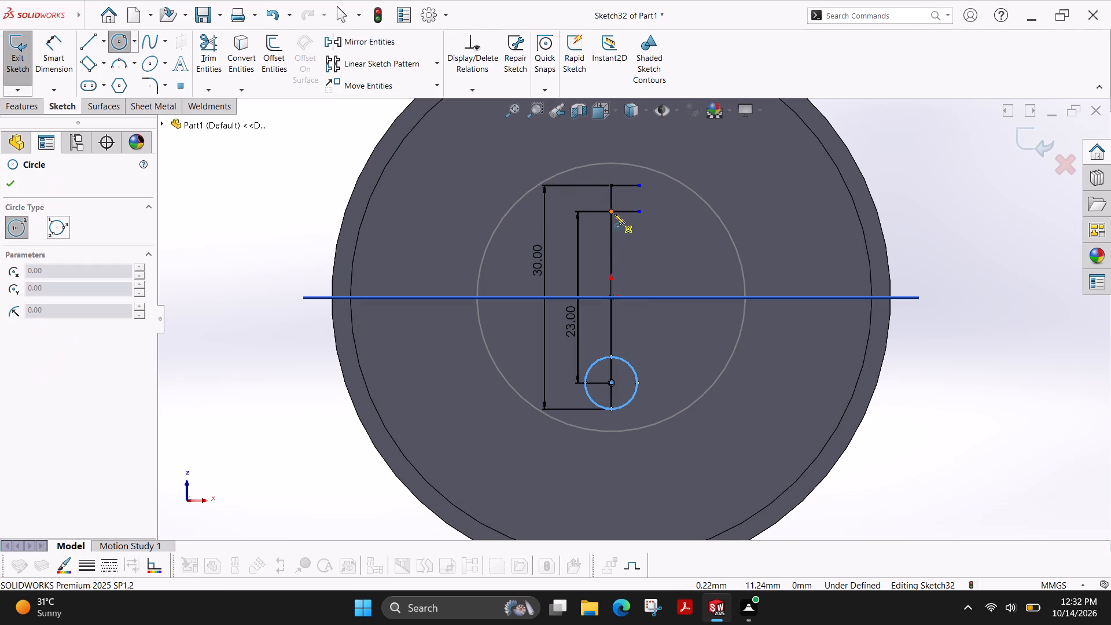
{"action": "left_click", "coordinate": [612, 213]}
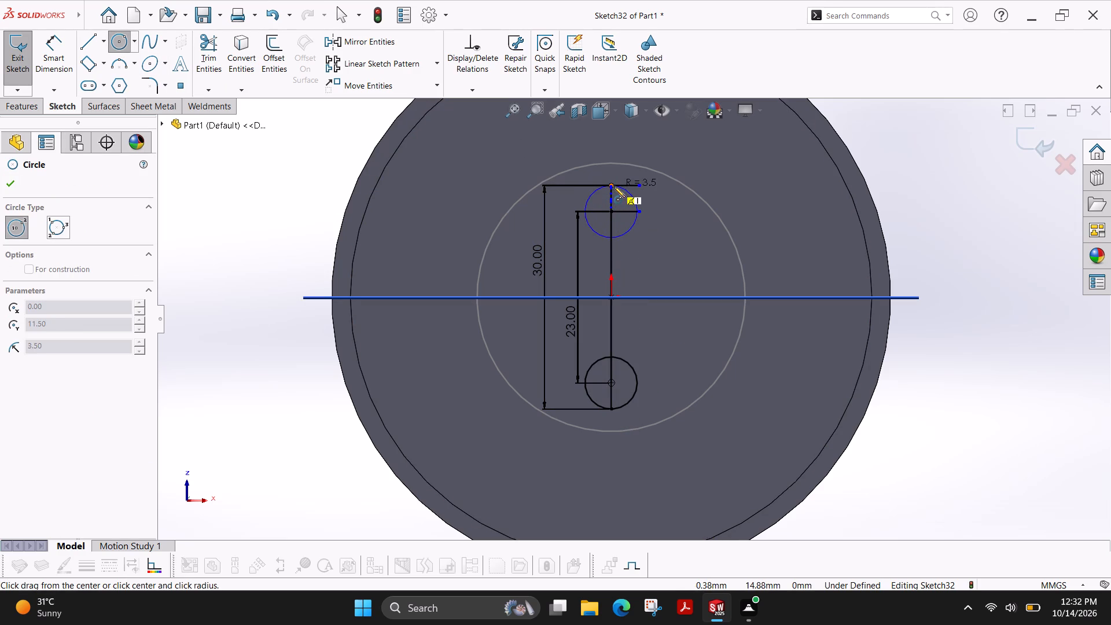
{"action": "left_click", "coordinate": [614, 186]}
{"action": "key", "text": "Escape"}
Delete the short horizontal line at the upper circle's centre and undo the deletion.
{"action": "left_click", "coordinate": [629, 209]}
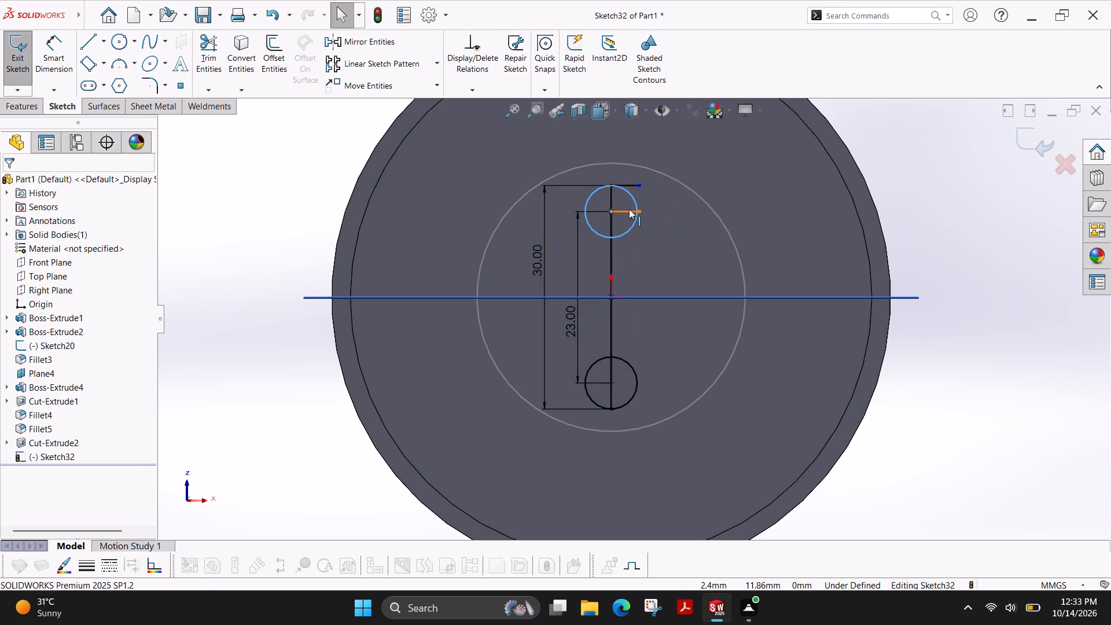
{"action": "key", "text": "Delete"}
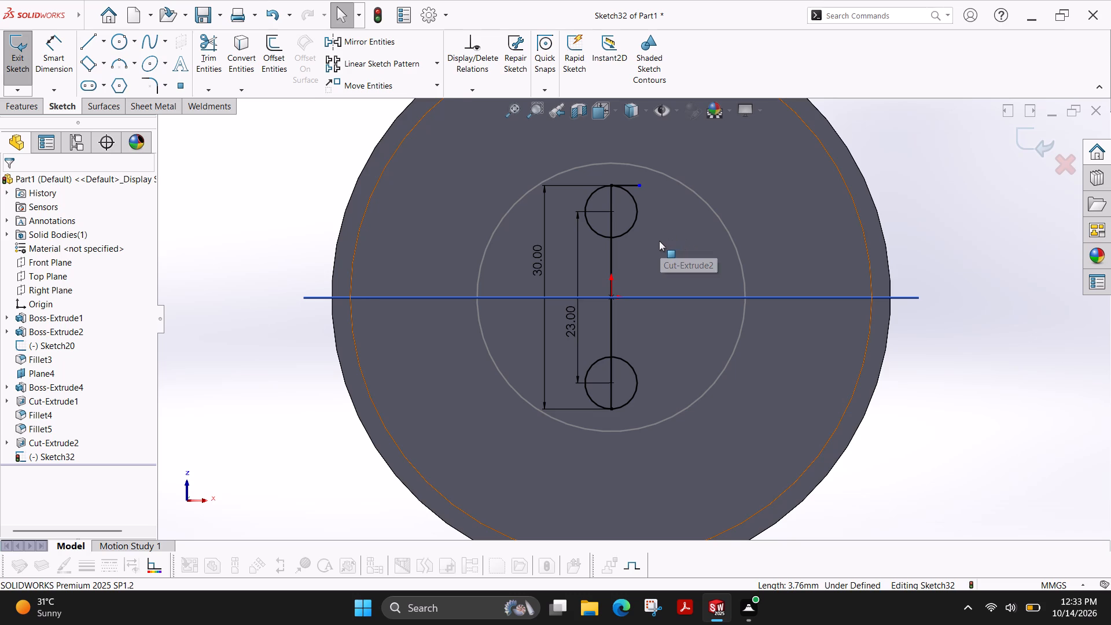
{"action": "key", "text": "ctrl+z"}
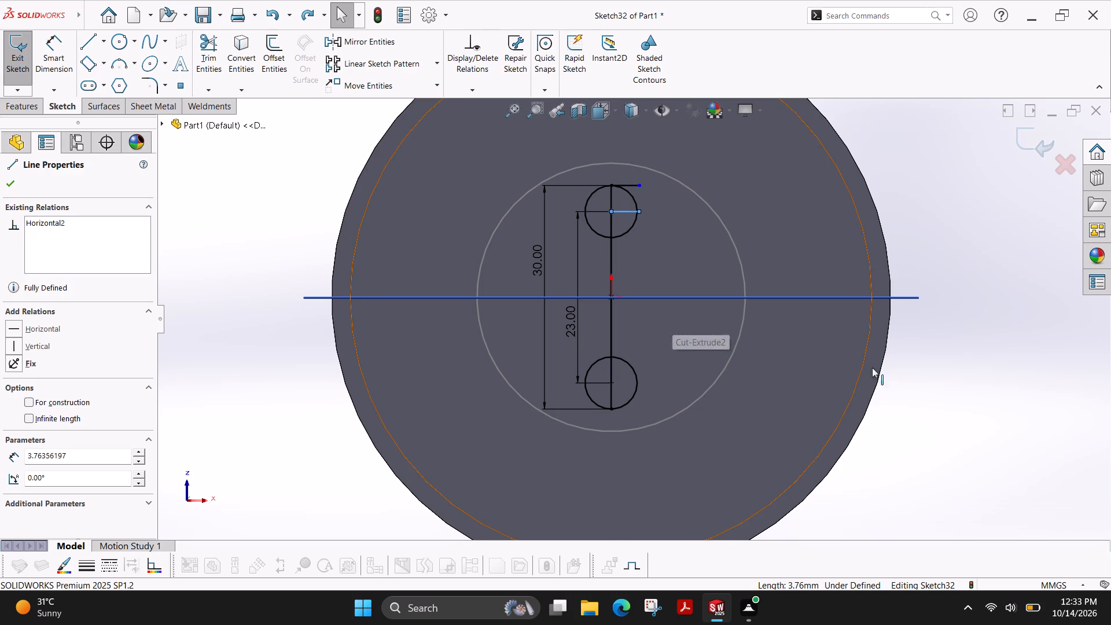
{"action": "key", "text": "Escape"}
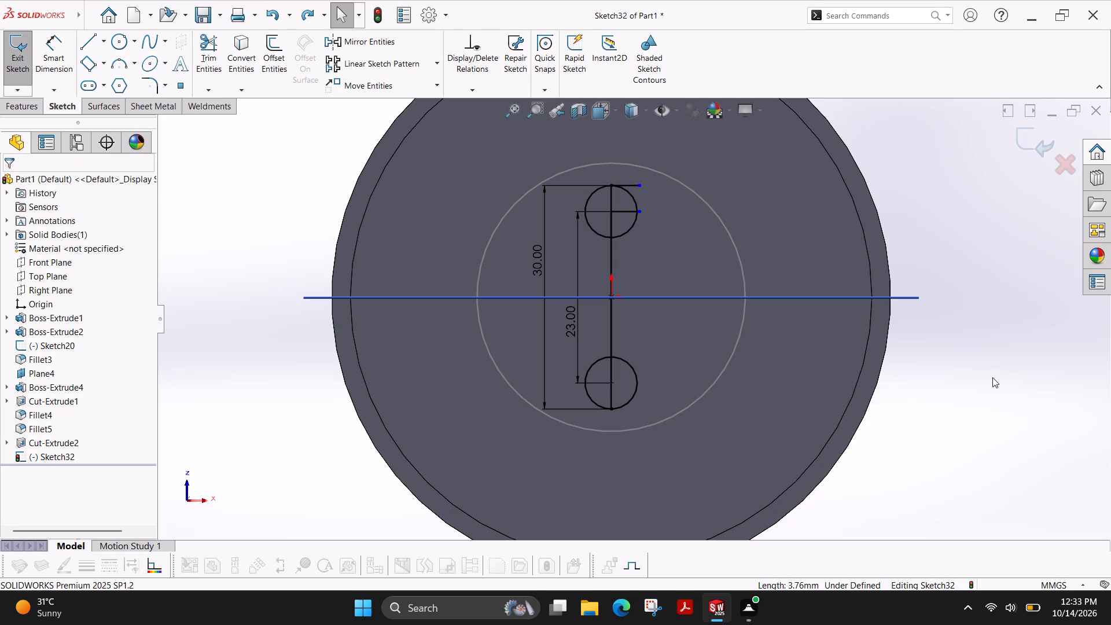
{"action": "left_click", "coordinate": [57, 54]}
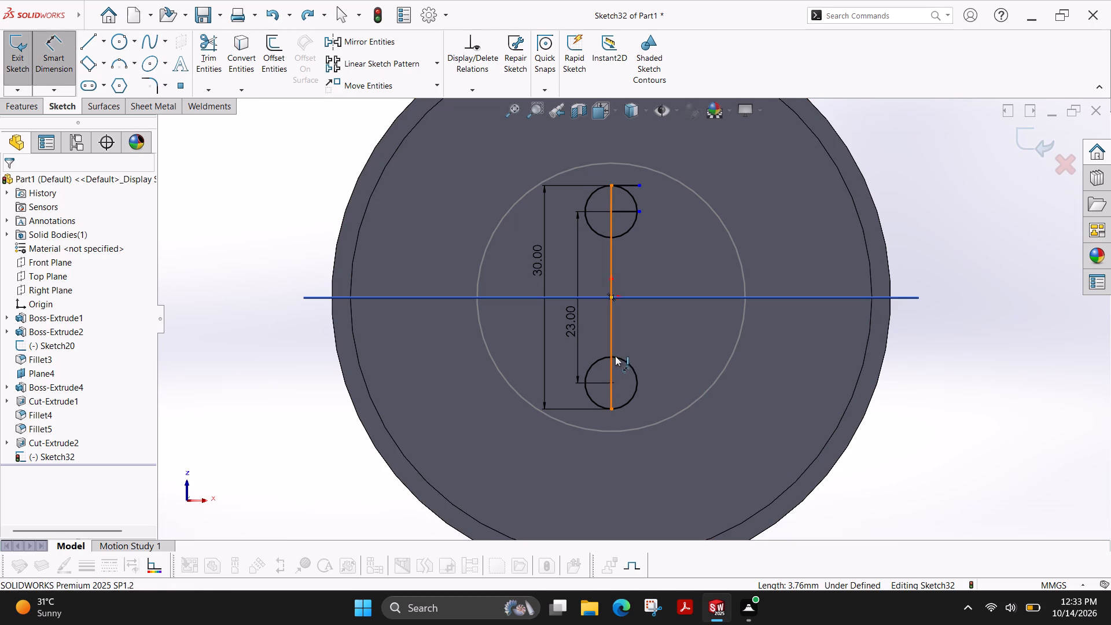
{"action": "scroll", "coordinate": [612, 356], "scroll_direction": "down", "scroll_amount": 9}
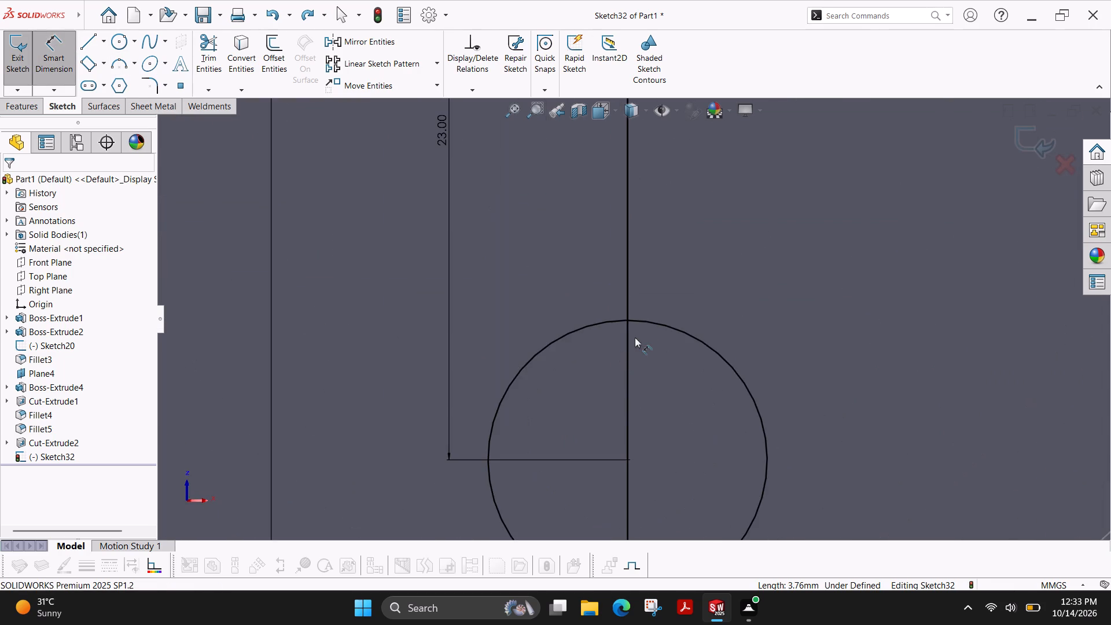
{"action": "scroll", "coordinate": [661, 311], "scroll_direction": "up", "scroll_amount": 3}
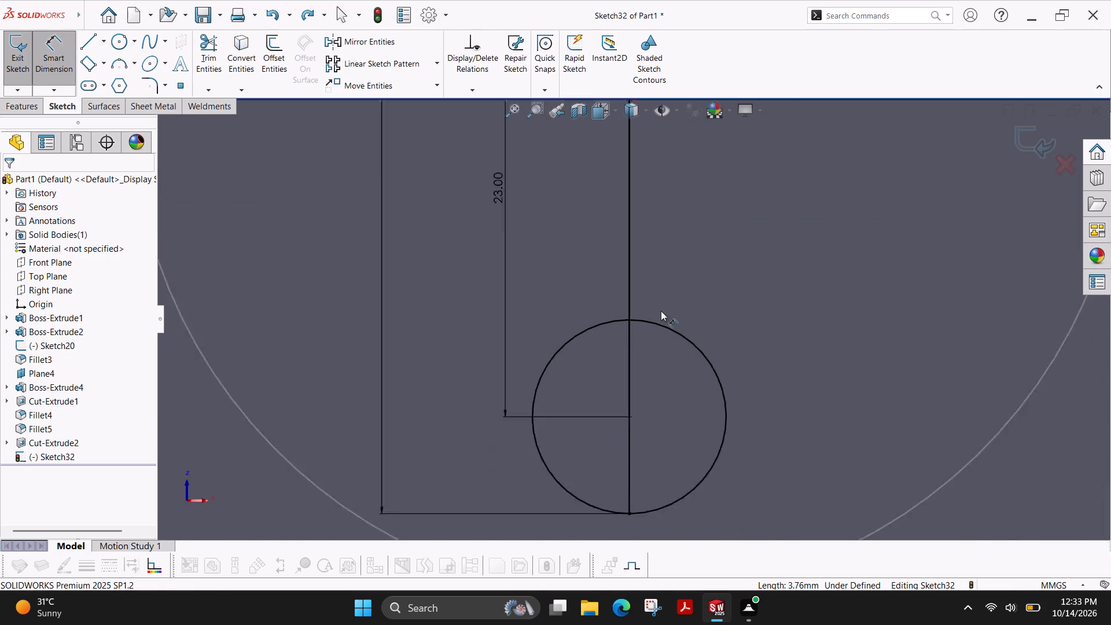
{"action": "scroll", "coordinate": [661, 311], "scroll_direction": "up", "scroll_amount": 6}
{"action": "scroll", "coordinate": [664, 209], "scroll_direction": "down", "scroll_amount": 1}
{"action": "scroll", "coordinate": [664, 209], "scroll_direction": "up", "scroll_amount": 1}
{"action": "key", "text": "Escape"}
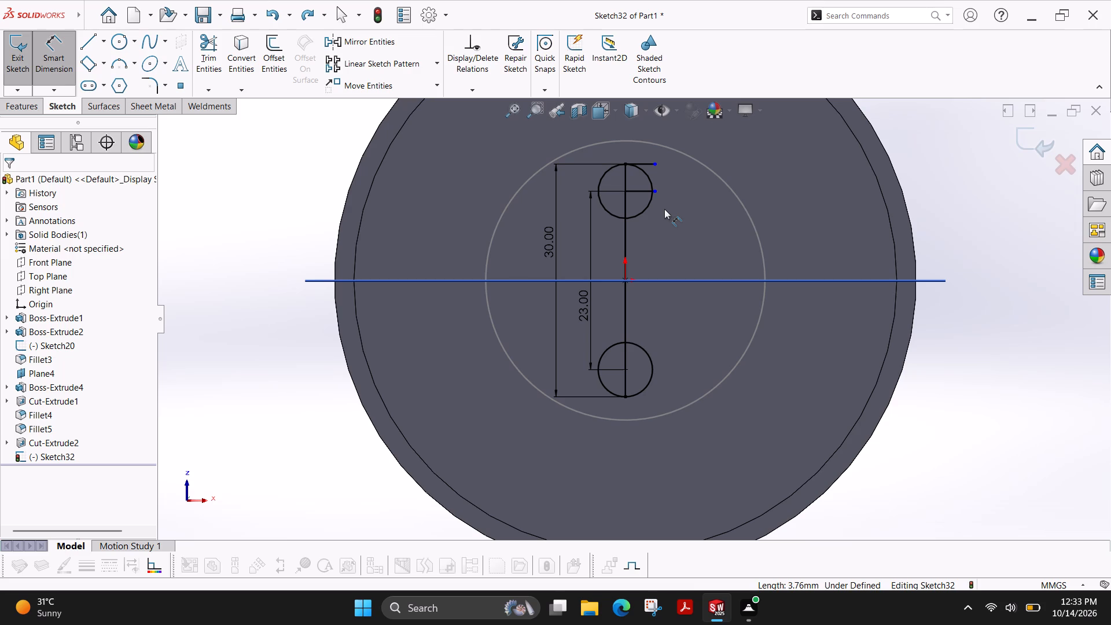
Sketch a circle of about 1.56 mm radius centred on the origin, between the two 3.5 mm radius circles.
{"action": "scroll", "coordinate": [800, 205], "scroll_direction": "up", "scroll_amount": 2}
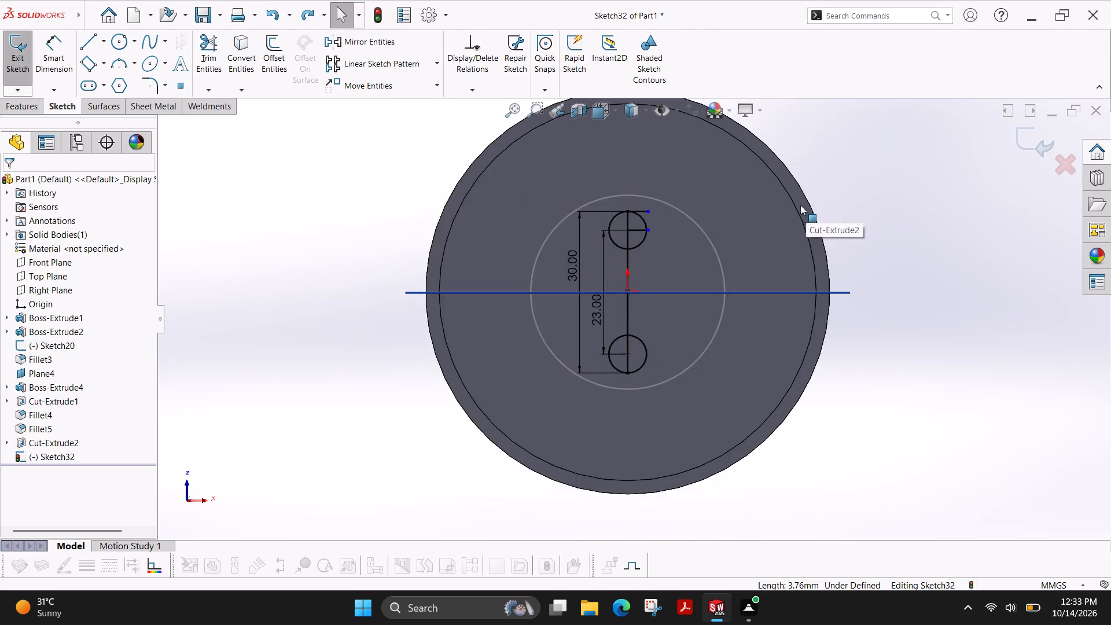
{"action": "scroll", "coordinate": [772, 222], "scroll_direction": "down", "scroll_amount": 2}
{"action": "scroll", "coordinate": [624, 310], "scroll_direction": "down", "scroll_amount": 1}
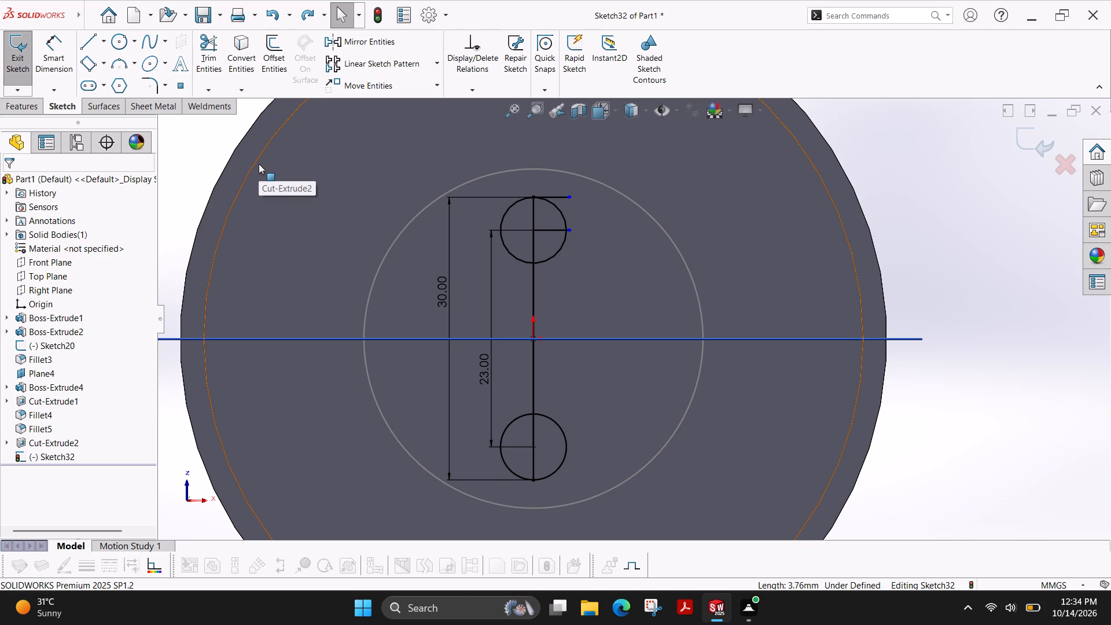
{"action": "left_click", "coordinate": [116, 46]}
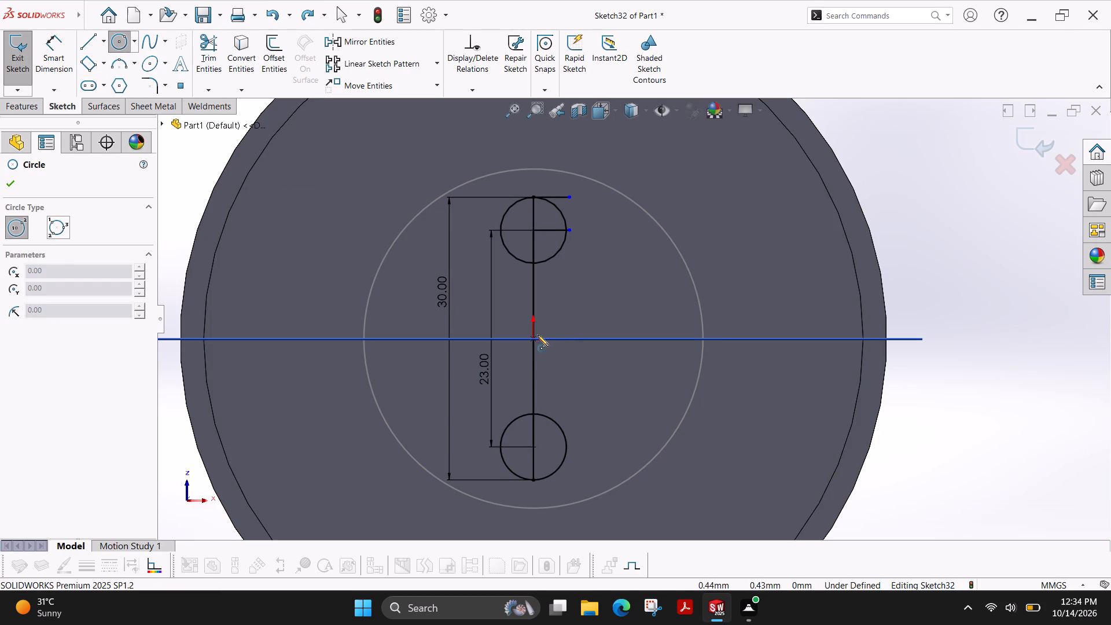
{"action": "scroll", "coordinate": [535, 333], "scroll_direction": "down", "scroll_amount": 6}
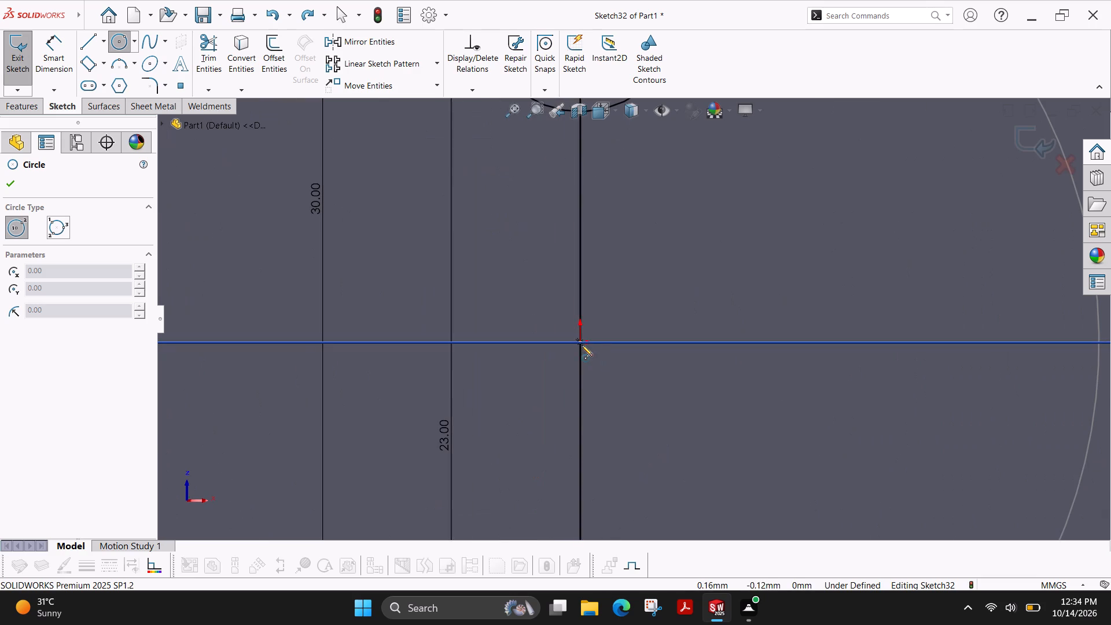
{"action": "left_click", "coordinate": [581, 343]}
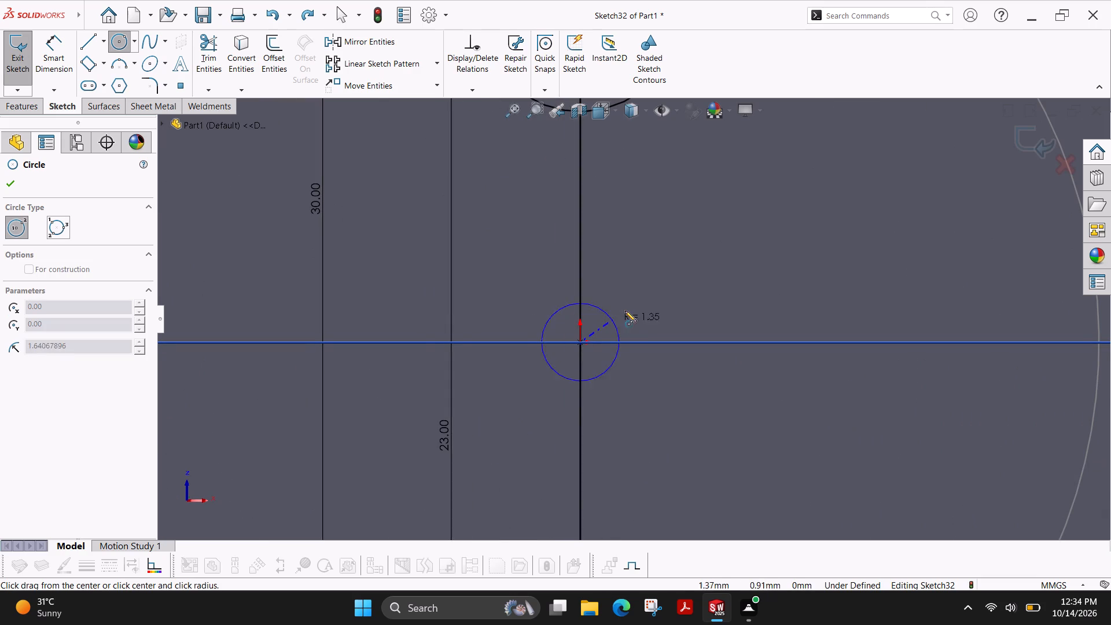
{"action": "scroll", "coordinate": [659, 207], "scroll_direction": "up", "scroll_amount": 3}
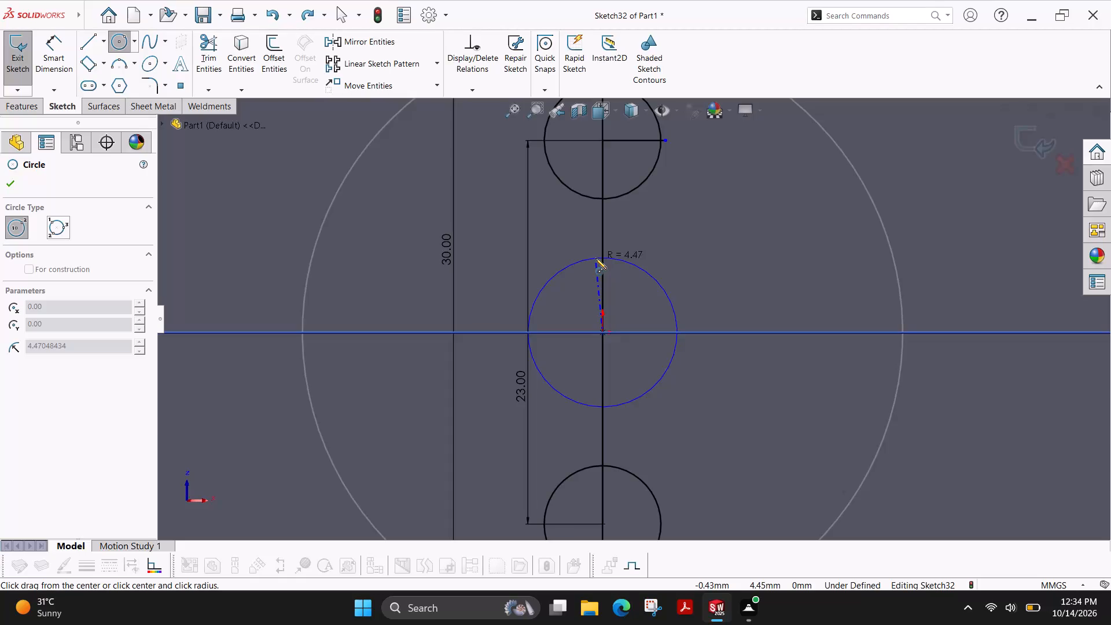
{"action": "left_click", "coordinate": [588, 311]}
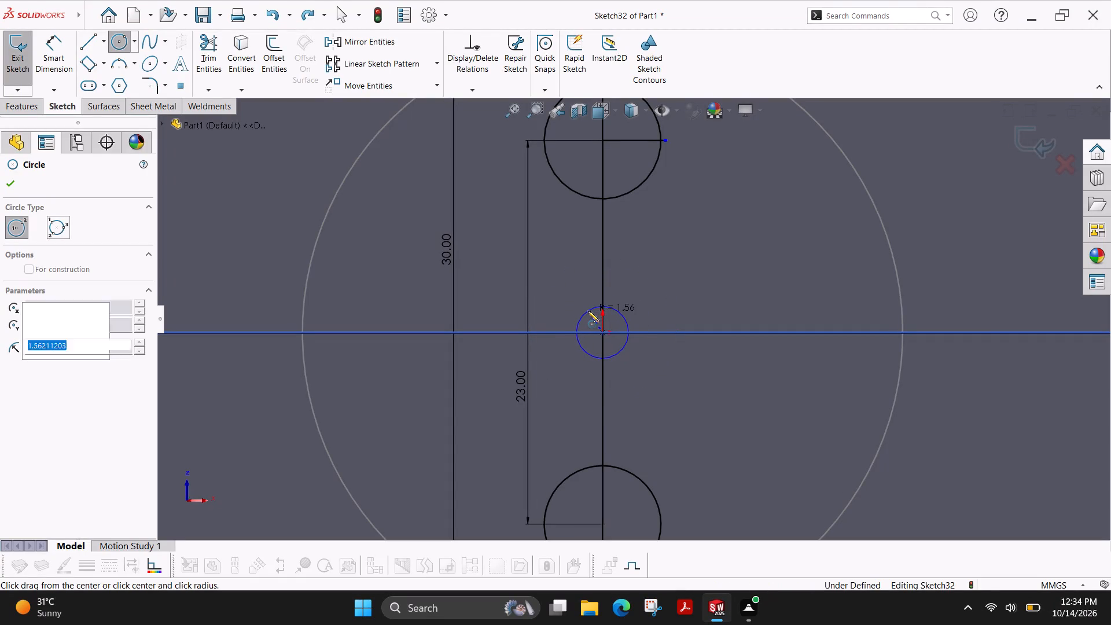
Dimension the central circle's diameter at 3 mm.
{"action": "left_click", "coordinate": [52, 60]}
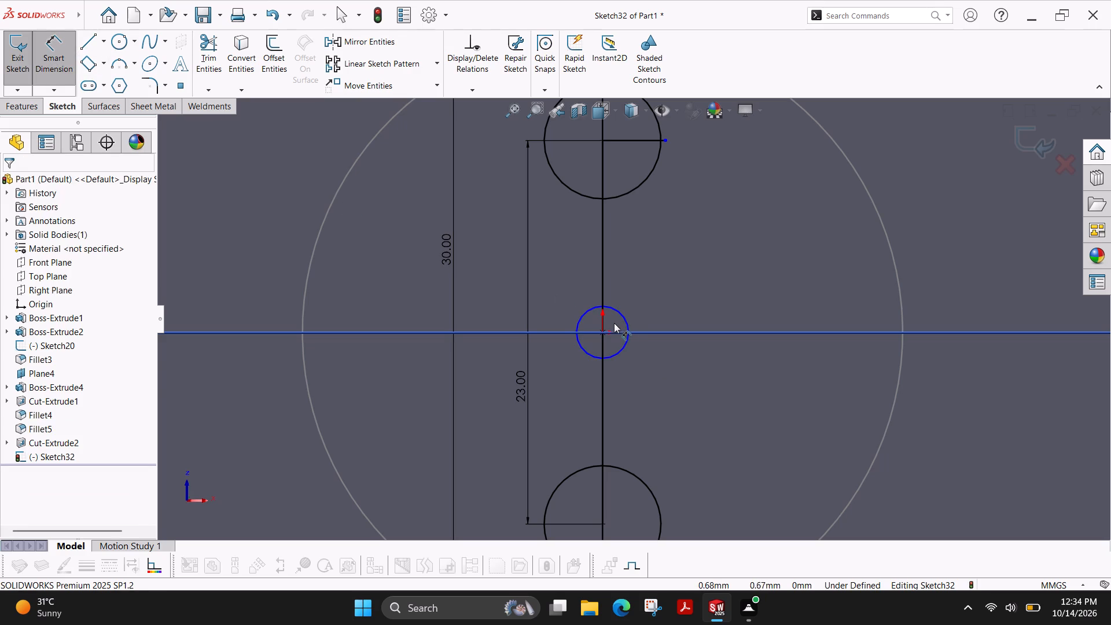
{"action": "left_click", "coordinate": [622, 316]}
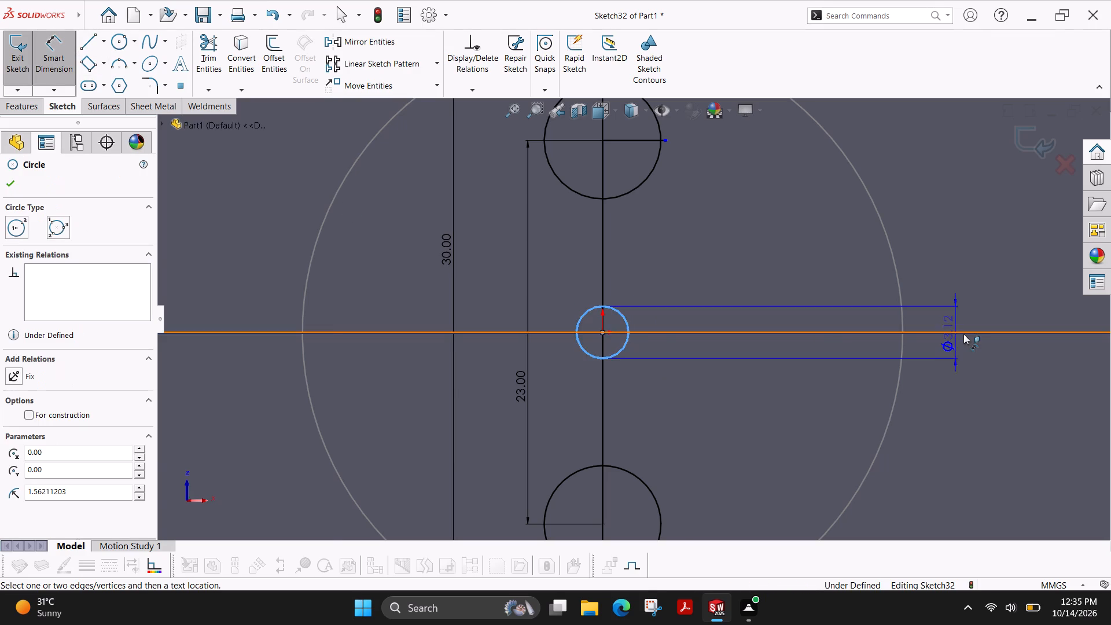
{"action": "scroll", "coordinate": [963, 334], "scroll_direction": "down", "scroll_amount": 1}
{"action": "scroll", "coordinate": [963, 334], "scroll_direction": "up", "scroll_amount": 2}
{"action": "scroll", "coordinate": [1080, 328], "scroll_direction": "up", "scroll_amount": 1}
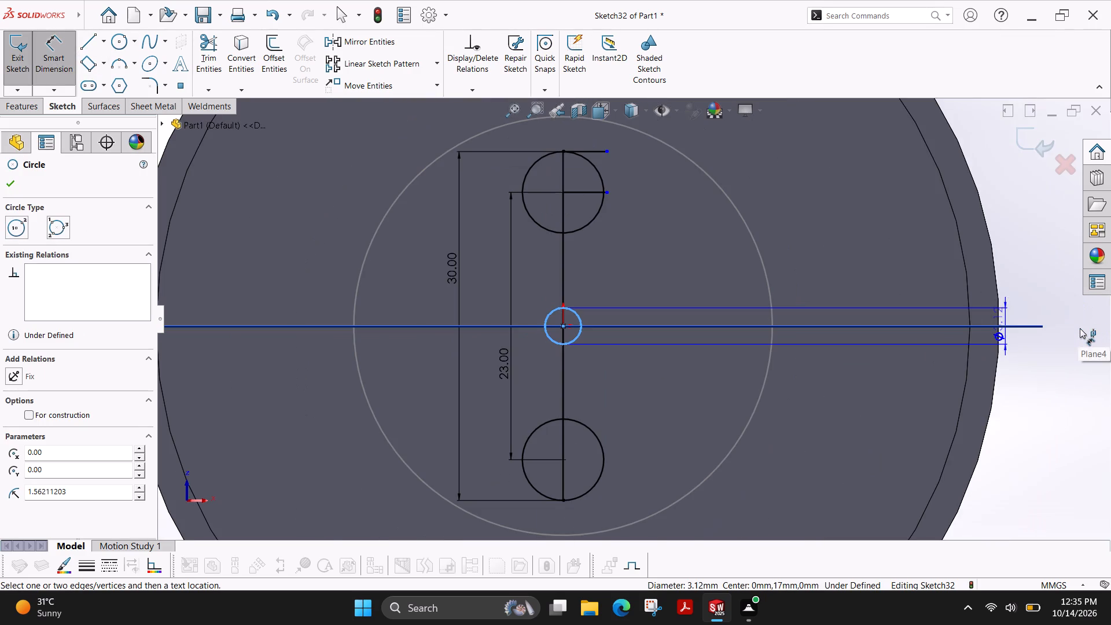
{"action": "left_click", "coordinate": [1068, 326]}
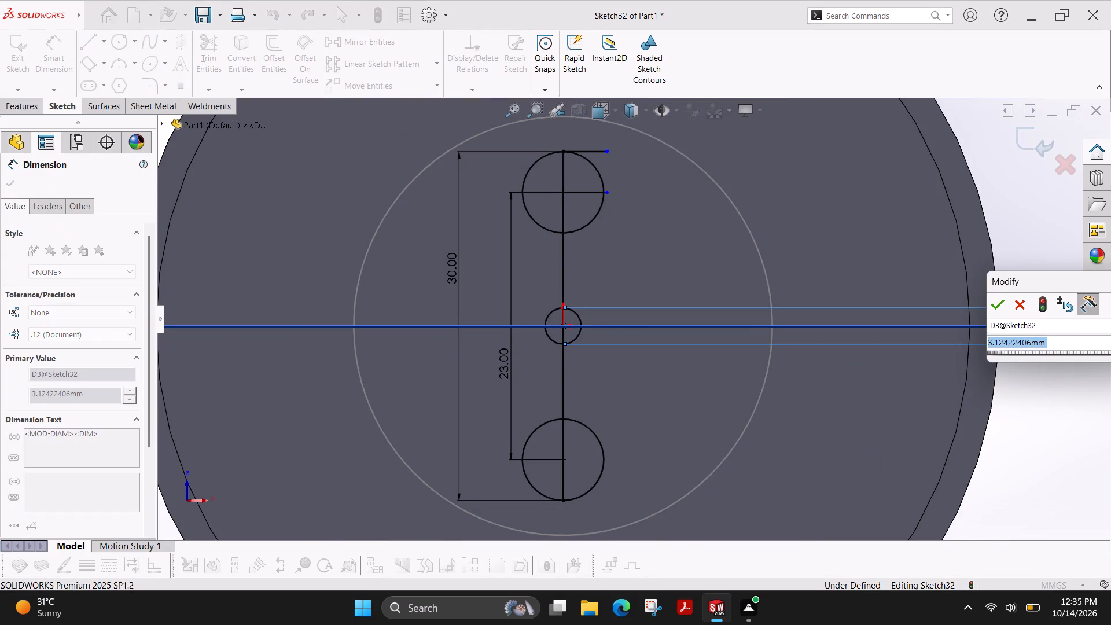
{"action": "key", "text": "3"}
{"action": "key", "text": "Return"}
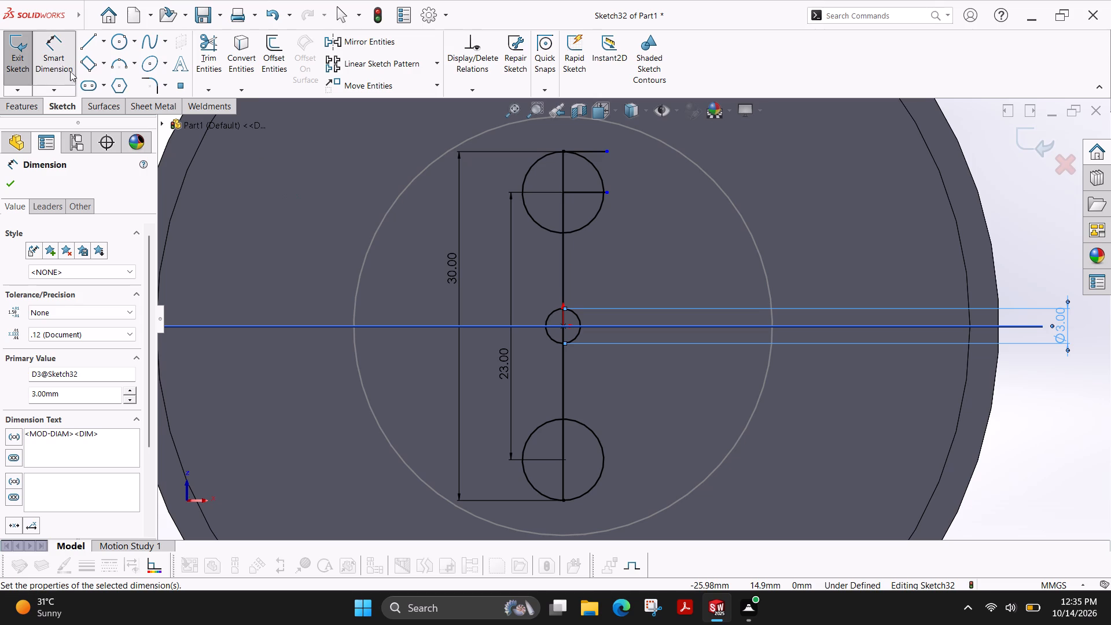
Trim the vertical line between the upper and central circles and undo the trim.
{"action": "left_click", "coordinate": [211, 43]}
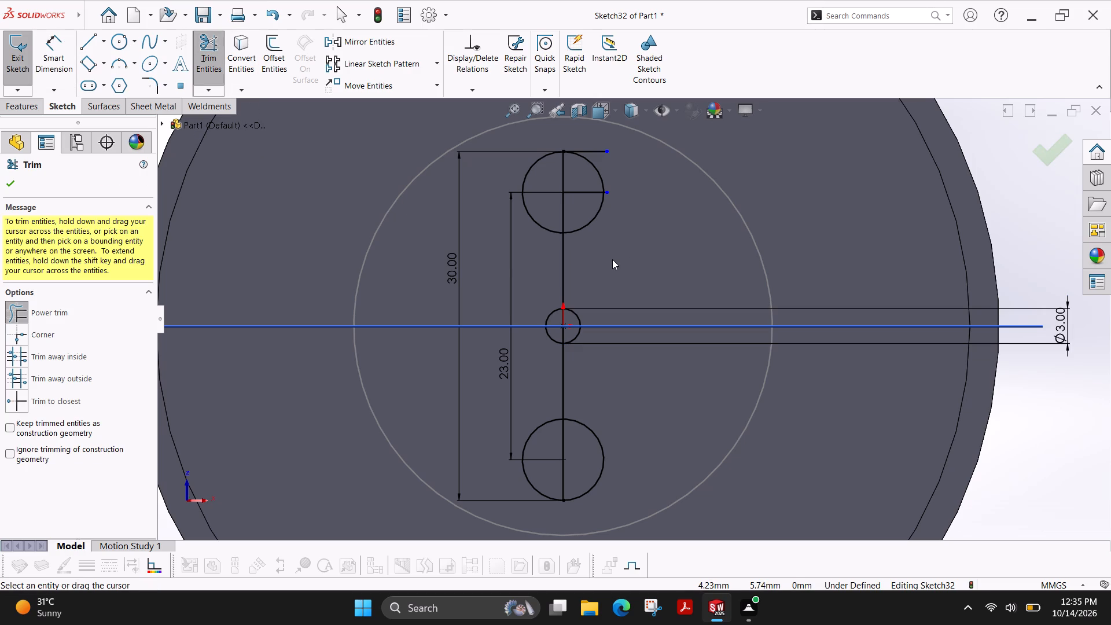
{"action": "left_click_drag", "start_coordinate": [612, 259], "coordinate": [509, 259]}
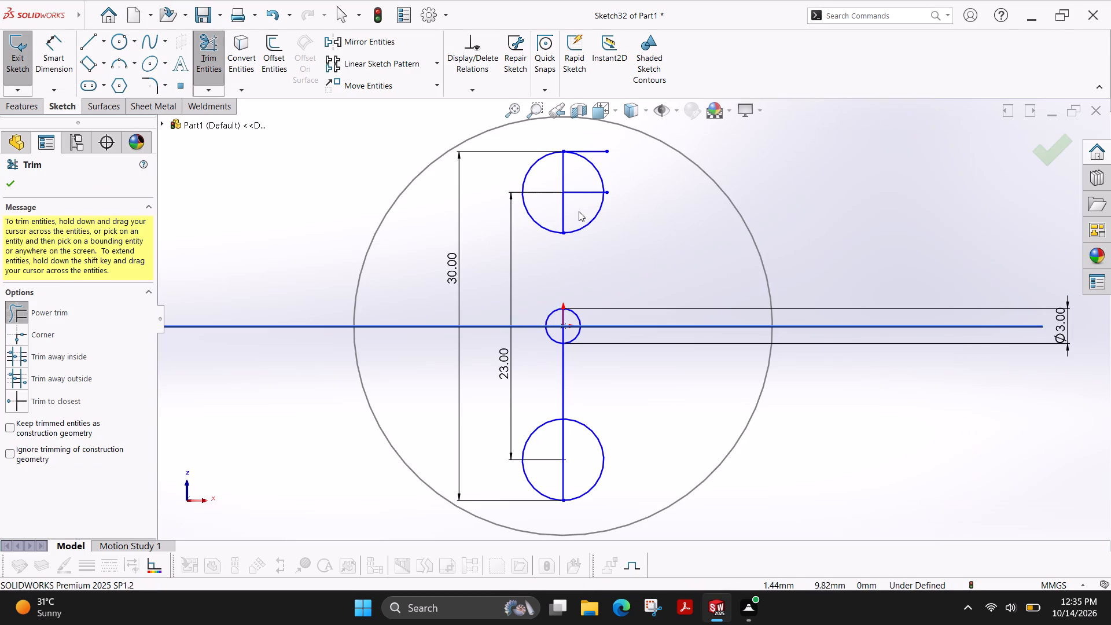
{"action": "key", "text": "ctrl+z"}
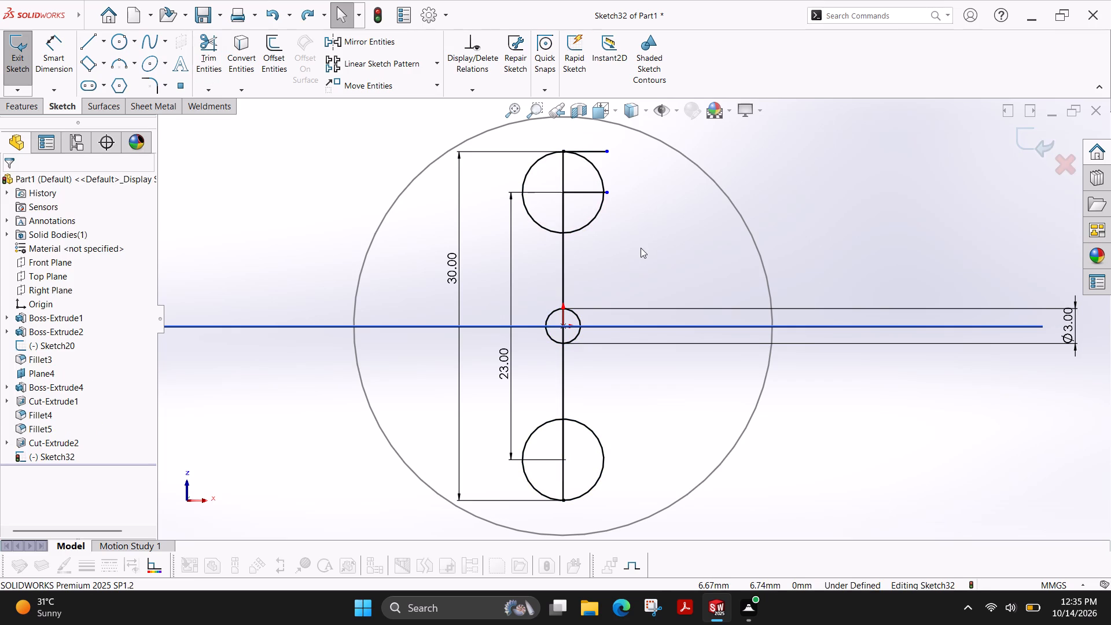
Undo the central circle's diameter change.
{"action": "key", "text": "ctrl+z"}
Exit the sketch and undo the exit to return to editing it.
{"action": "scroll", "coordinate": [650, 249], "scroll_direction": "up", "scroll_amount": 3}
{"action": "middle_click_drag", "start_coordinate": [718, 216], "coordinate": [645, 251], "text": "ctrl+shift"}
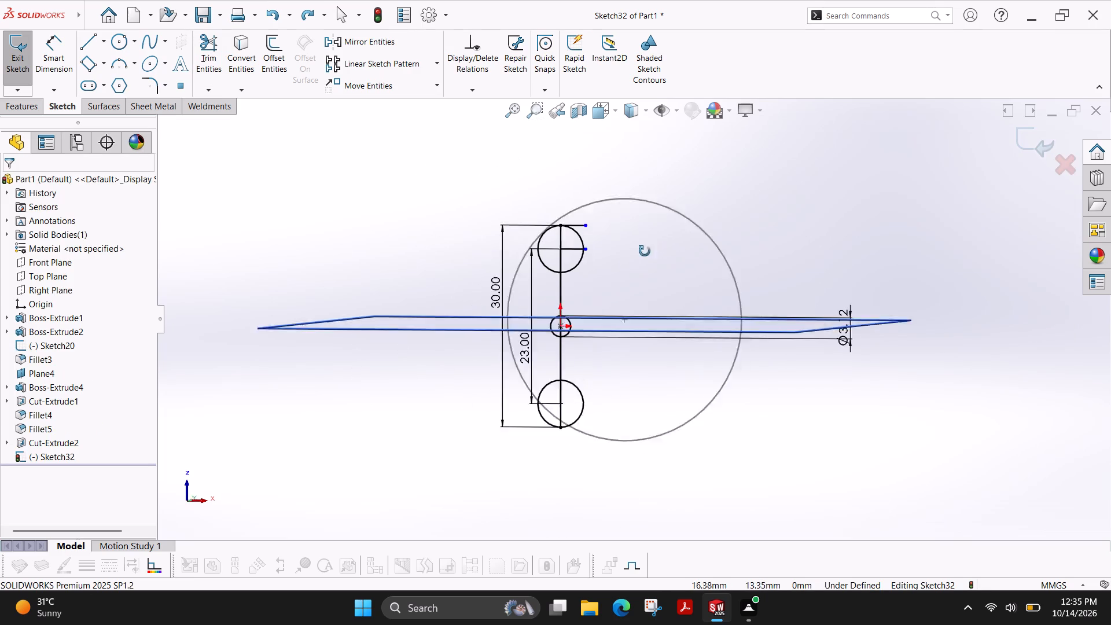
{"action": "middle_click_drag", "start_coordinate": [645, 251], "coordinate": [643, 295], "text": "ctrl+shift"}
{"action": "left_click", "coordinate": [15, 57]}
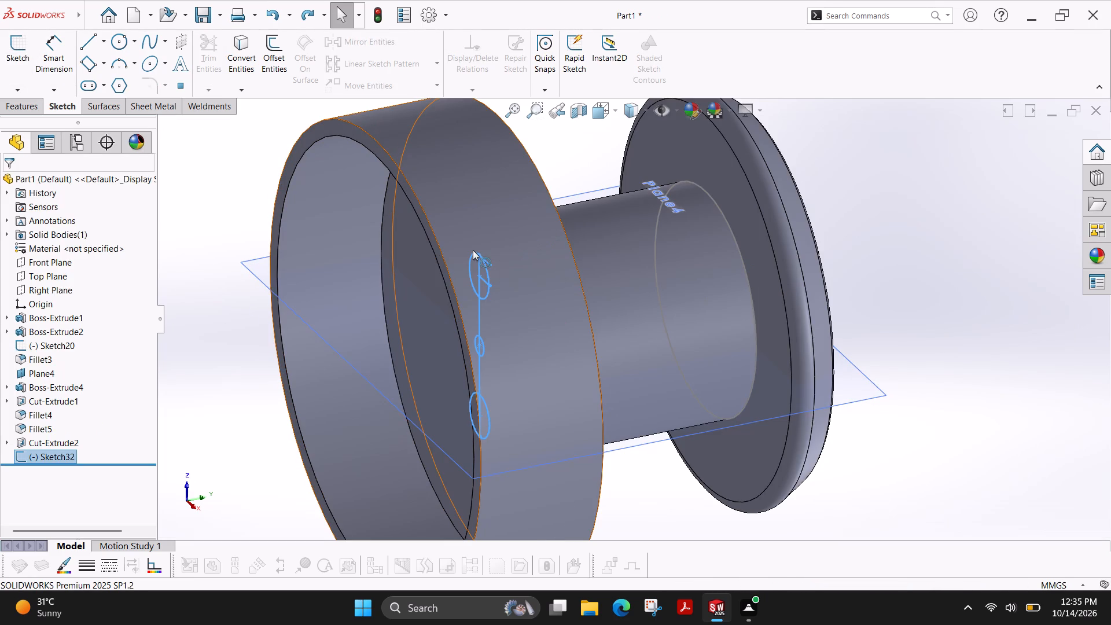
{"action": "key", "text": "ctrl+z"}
Trim the vertical line between the central and upper circles, plus the vertical and horizontal segments inside the upper circle.
{"action": "scroll", "coordinate": [660, 264], "scroll_direction": "down", "scroll_amount": 2}
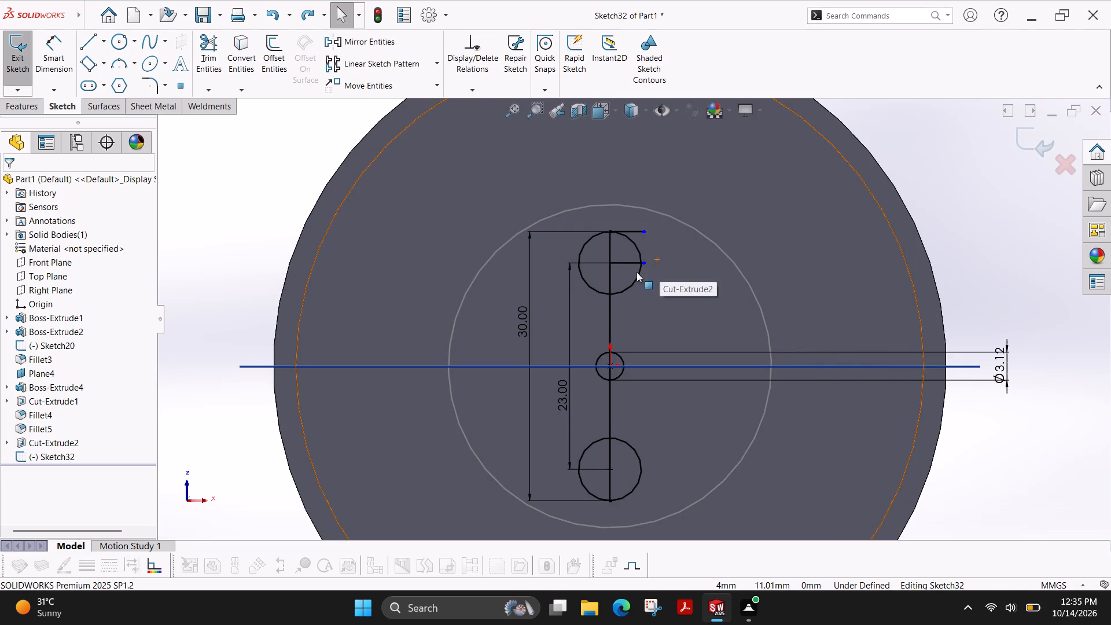
{"action": "left_click", "coordinate": [207, 50]}
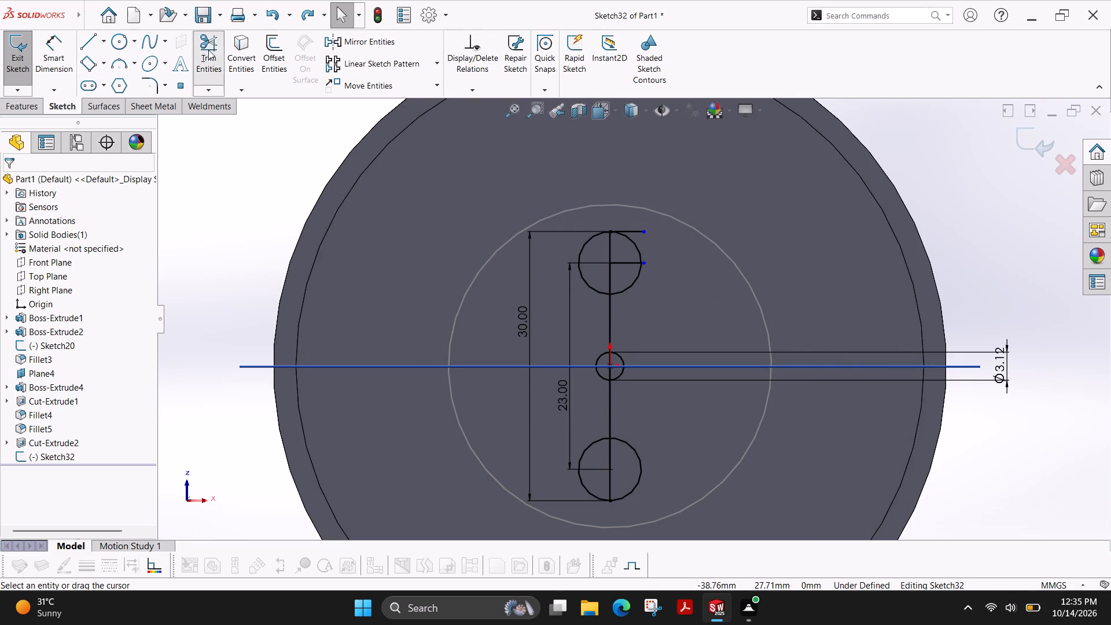
{"action": "left_click_drag", "start_coordinate": [634, 311], "coordinate": [621, 316]}
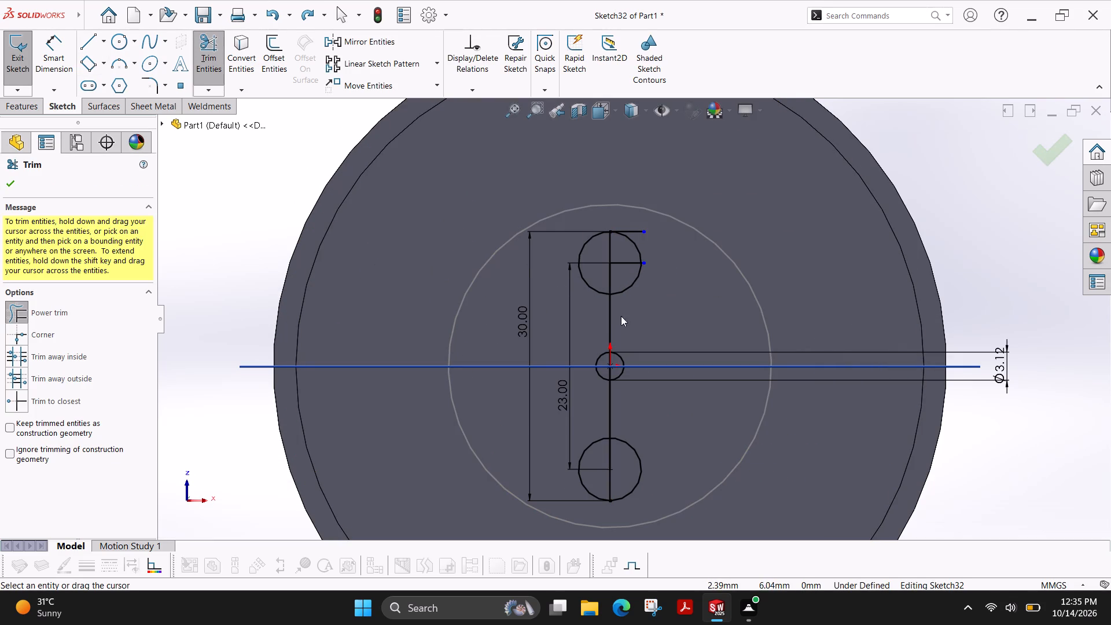
{"action": "left_click_drag", "start_coordinate": [621, 316], "coordinate": [592, 325]}
{"action": "left_click_drag", "start_coordinate": [617, 274], "coordinate": [609, 274]}
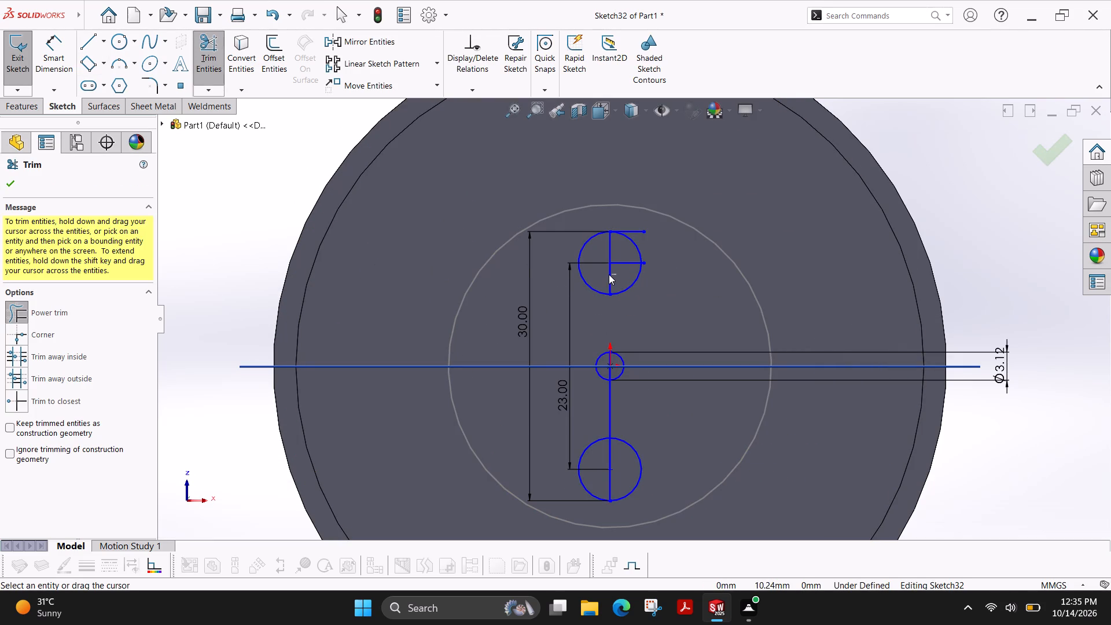
{"action": "left_click_drag", "start_coordinate": [609, 274], "coordinate": [601, 270]}
{"action": "left_click_drag", "start_coordinate": [602, 253], "coordinate": [624, 255]}
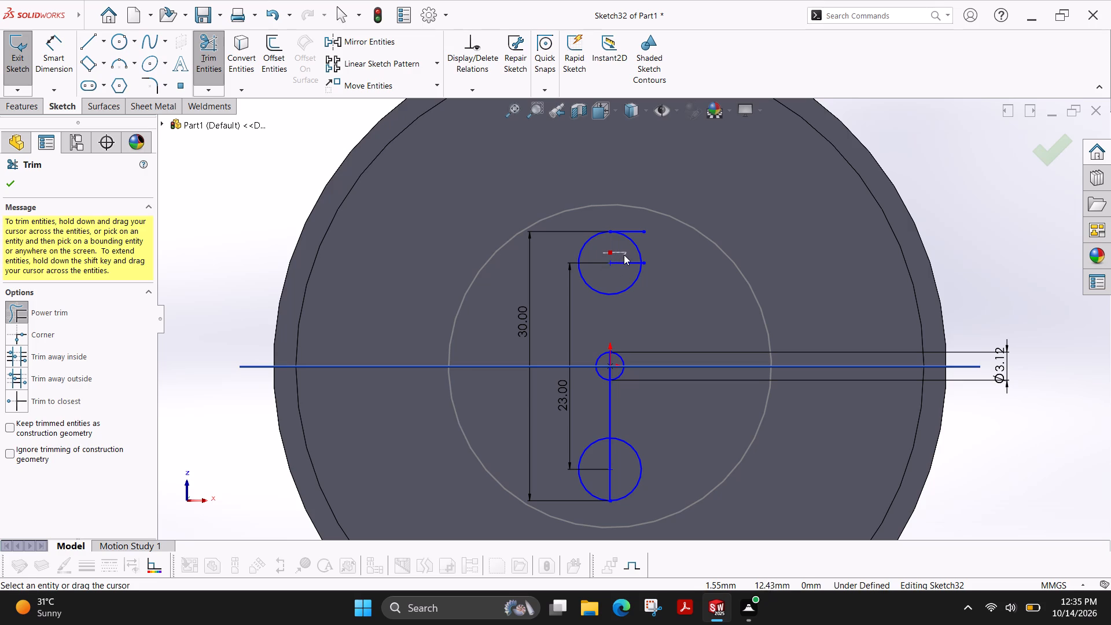
{"action": "left_click_drag", "start_coordinate": [624, 255], "coordinate": [620, 272]}
Trim the leftover horizontal stub beside the upper circle and the short horizontal line touching its top.
{"action": "scroll", "coordinate": [648, 266], "scroll_direction": "down", "scroll_amount": 10}
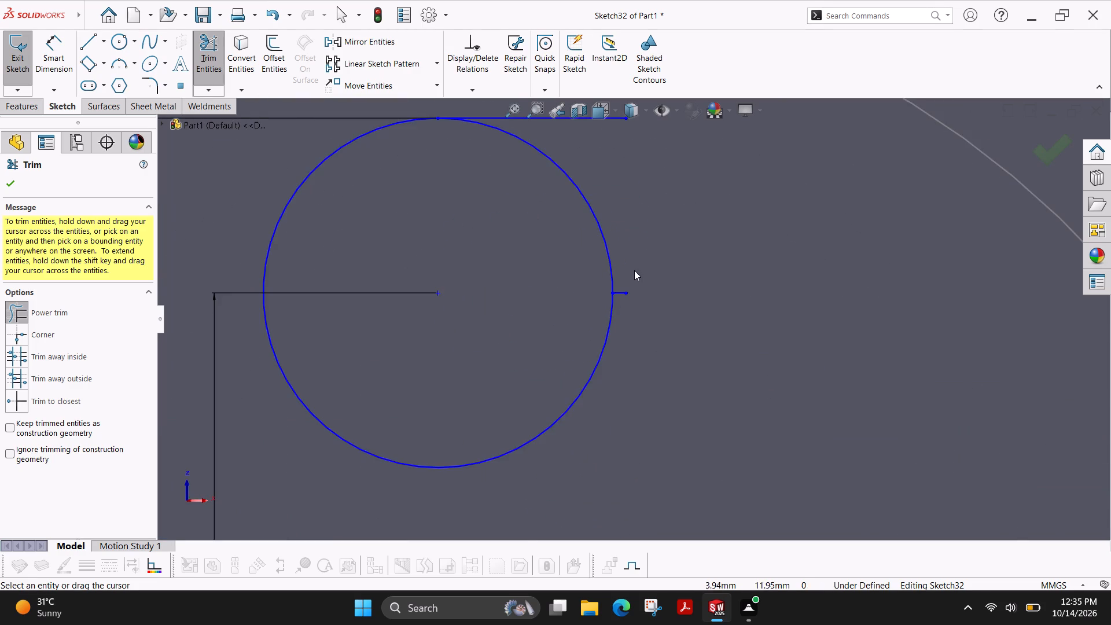
{"action": "scroll", "coordinate": [631, 273], "scroll_direction": "down", "scroll_amount": 4}
{"action": "left_click_drag", "start_coordinate": [610, 309], "coordinate": [613, 354]}
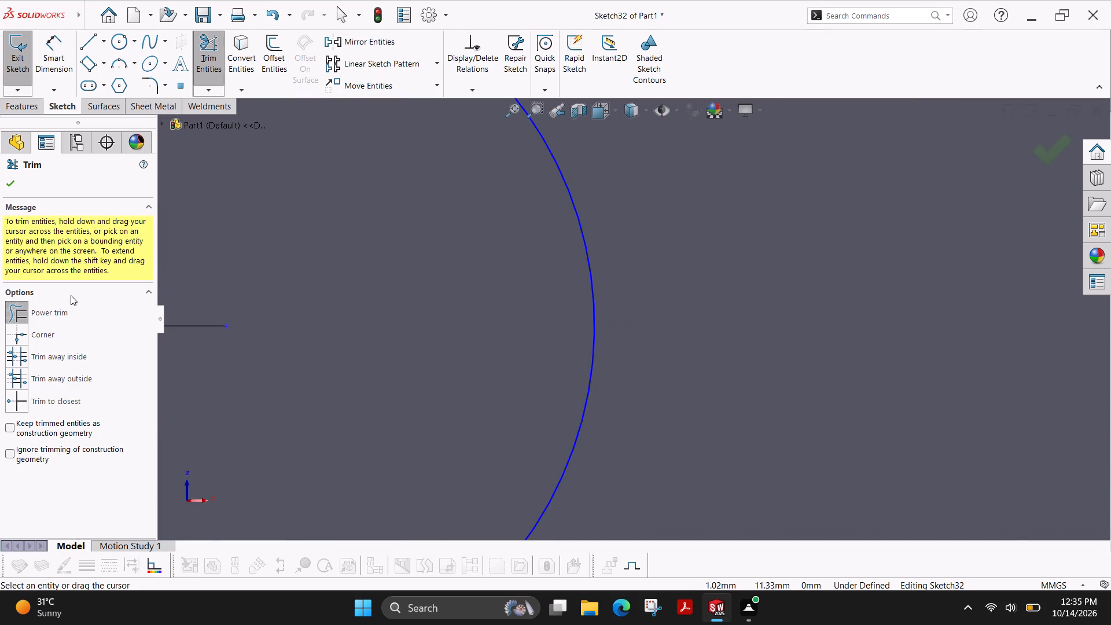
{"action": "scroll", "coordinate": [73, 295], "scroll_direction": "up", "scroll_amount": 2}
{"action": "scroll", "coordinate": [236, 304], "scroll_direction": "up", "scroll_amount": 6}
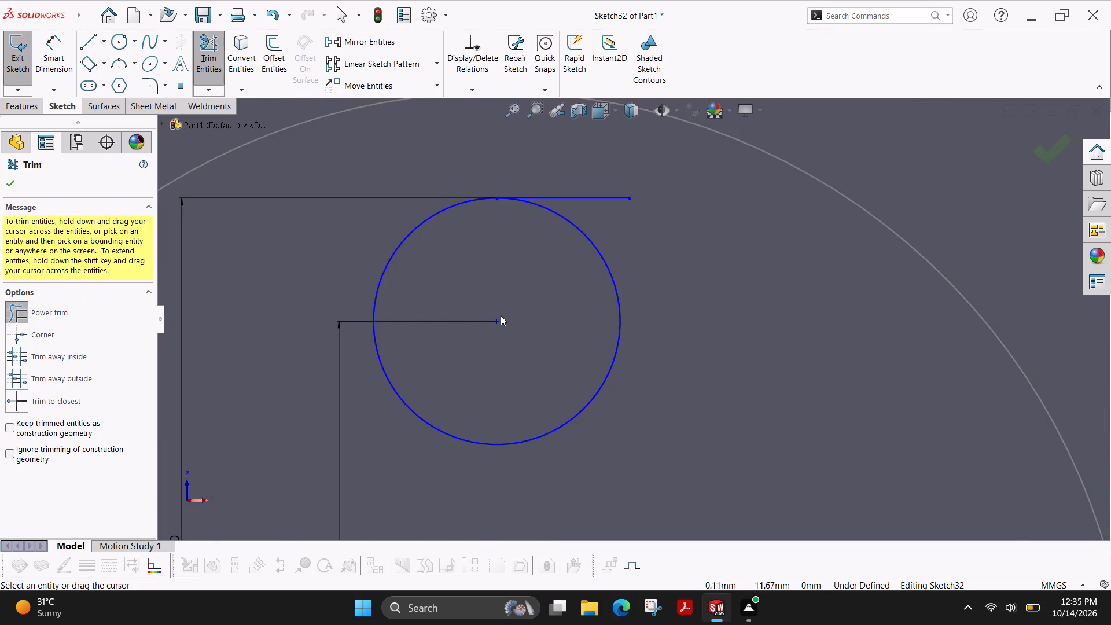
{"action": "left_click_drag", "start_coordinate": [501, 315], "coordinate": [474, 336]}
{"action": "left_click_drag", "start_coordinate": [592, 179], "coordinate": [627, 256]}
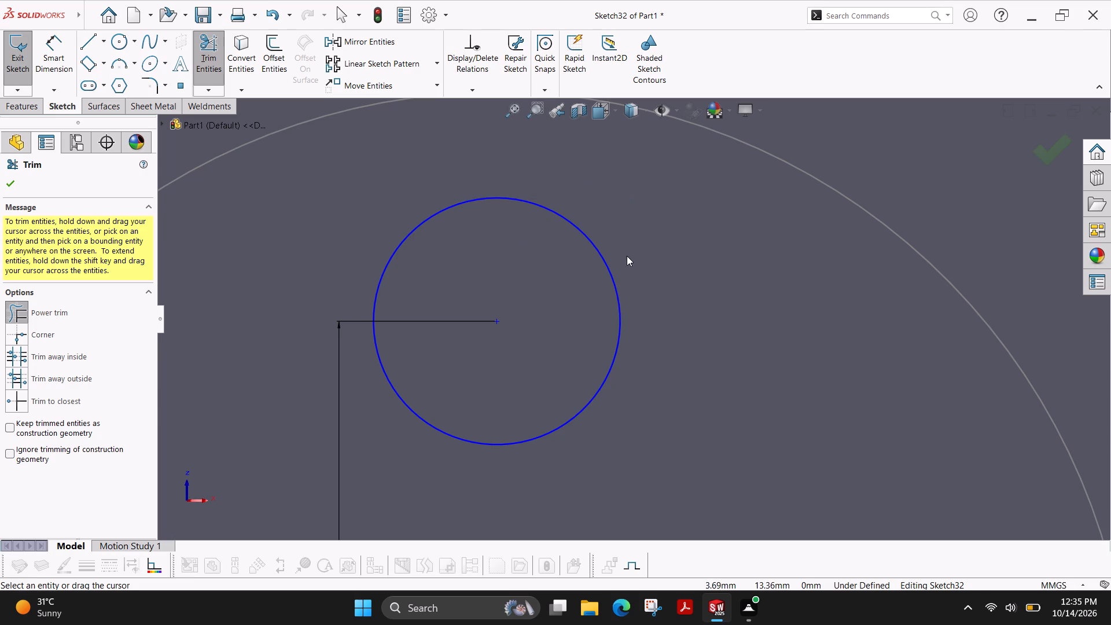
{"action": "scroll", "coordinate": [616, 366], "scroll_direction": "up", "scroll_amount": 5}
{"action": "scroll", "coordinate": [616, 416], "scroll_direction": "up", "scroll_amount": 3}
{"action": "scroll", "coordinate": [616, 416], "scroll_direction": "down", "scroll_amount": 2}
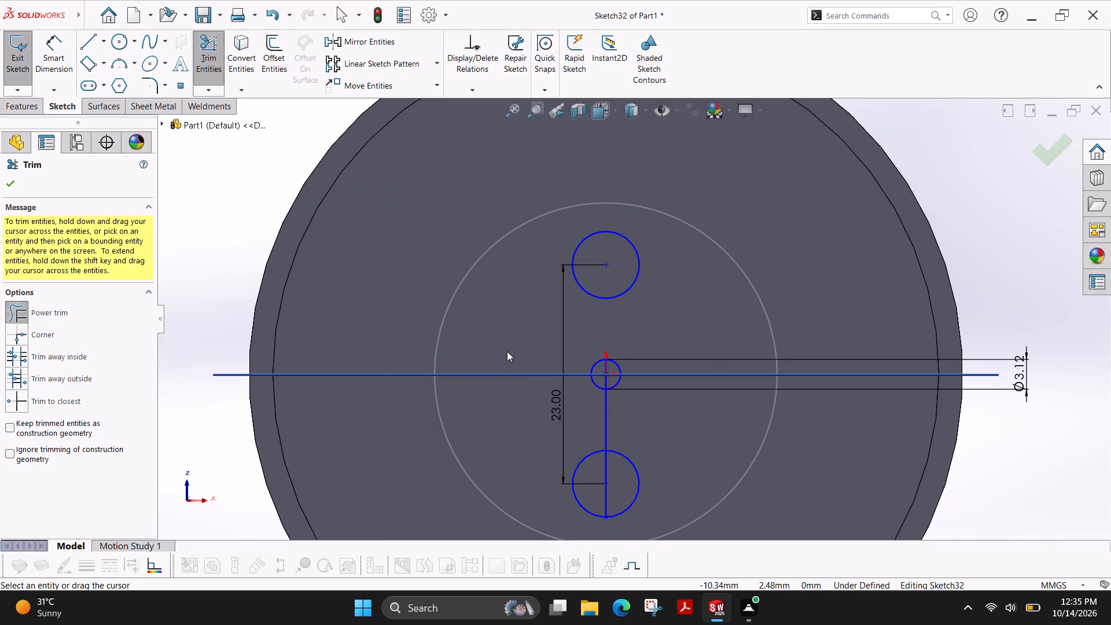
Trim the vertical line between the central and lower circles, plus the vertical segments inside the central circle.
{"action": "left_click_drag", "start_coordinate": [507, 351], "coordinate": [498, 389]}
{"action": "left_click_drag", "start_coordinate": [696, 355], "coordinate": [709, 405]}
{"action": "left_click_drag", "start_coordinate": [649, 418], "coordinate": [579, 417]}
{"action": "scroll", "coordinate": [612, 392], "scroll_direction": "up", "scroll_amount": 4}
{"action": "scroll", "coordinate": [613, 392], "scroll_direction": "down", "scroll_amount": 2}
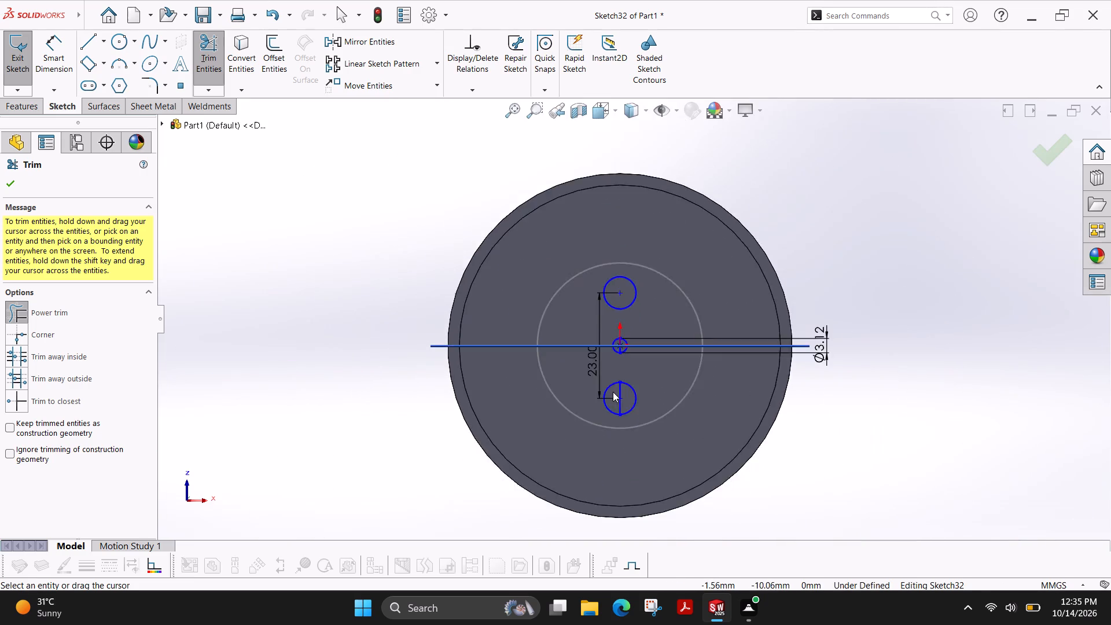
{"action": "scroll", "coordinate": [613, 392], "scroll_direction": "down", "scroll_amount": 4}
{"action": "scroll", "coordinate": [657, 155], "scroll_direction": "down", "scroll_amount": 3}
{"action": "scroll", "coordinate": [657, 155], "scroll_direction": "up", "scroll_amount": 3}
{"action": "scroll", "coordinate": [657, 155], "scroll_direction": "down", "scroll_amount": 4}
{"action": "scroll", "coordinate": [628, 311], "scroll_direction": "down", "scroll_amount": 3}
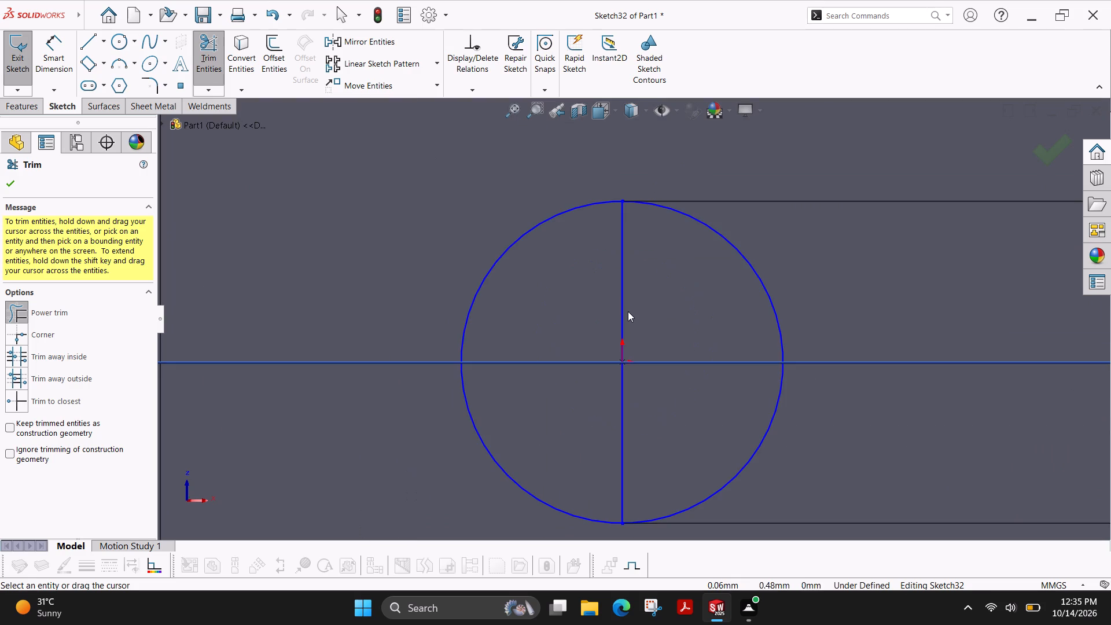
{"action": "left_click_drag", "start_coordinate": [646, 314], "coordinate": [687, 364]}
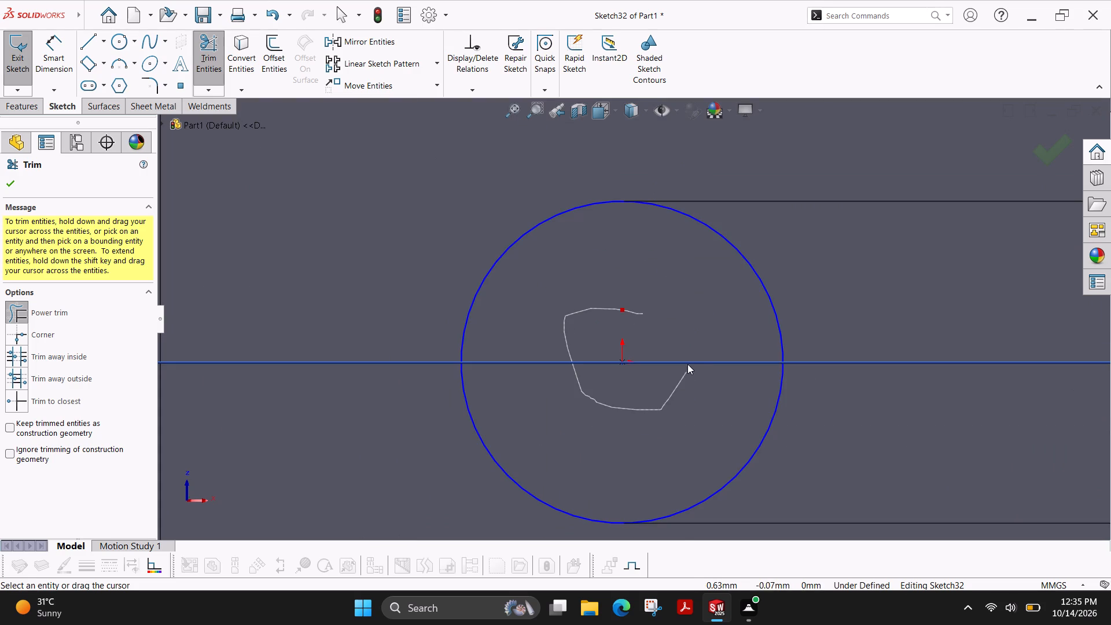
{"action": "left_click_drag", "start_coordinate": [687, 364], "coordinate": [683, 361]}
Trim both halves of the vertical line inside the lower circle and leave the Trim command.
{"action": "scroll", "coordinate": [690, 425], "scroll_direction": "up", "scroll_amount": 11}
{"action": "scroll", "coordinate": [663, 430], "scroll_direction": "down", "scroll_amount": 3}
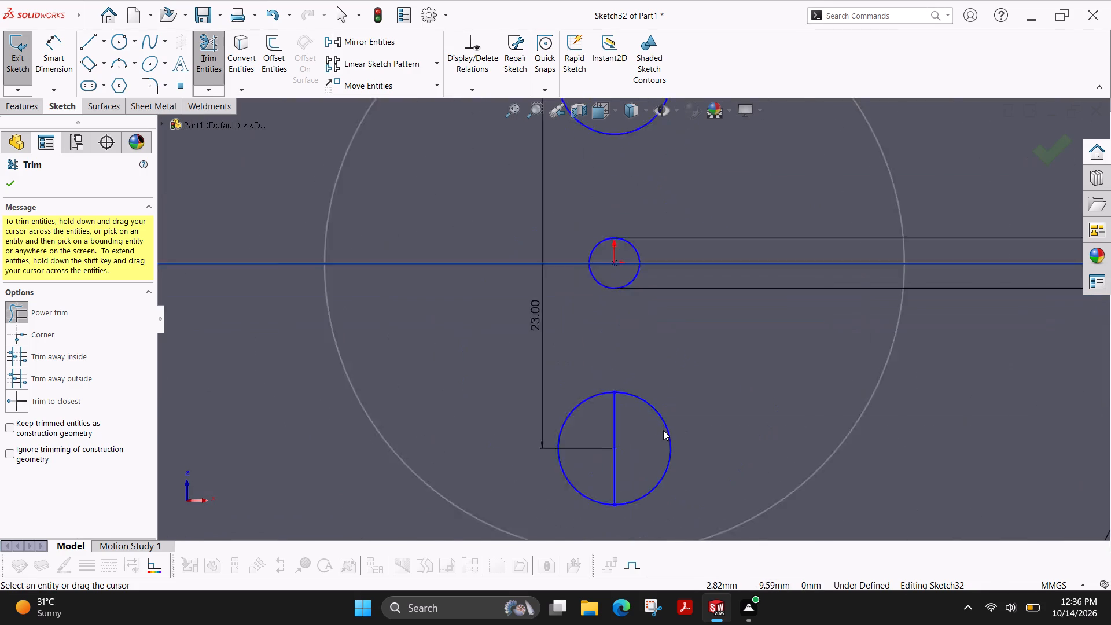
{"action": "left_click_drag", "start_coordinate": [617, 421], "coordinate": [625, 483]}
{"action": "left_click_drag", "start_coordinate": [584, 417], "coordinate": [592, 413]}
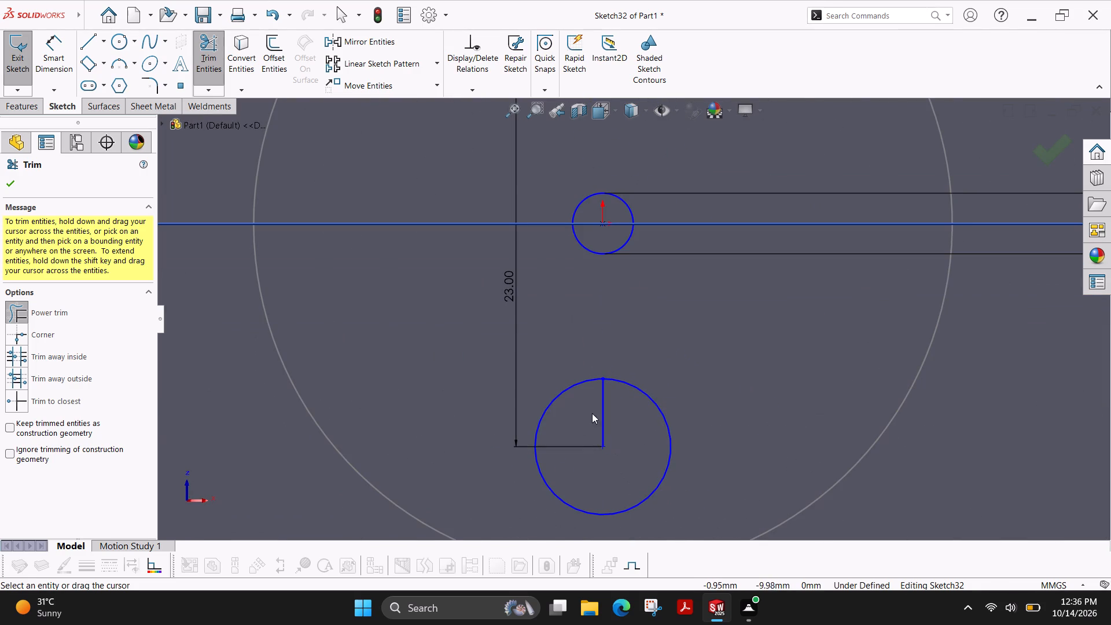
{"action": "left_click_drag", "start_coordinate": [592, 413], "coordinate": [626, 422]}
{"action": "scroll", "coordinate": [632, 433], "scroll_direction": "up", "scroll_amount": 4}
{"action": "scroll", "coordinate": [805, 356], "scroll_direction": "up", "scroll_amount": 3}
{"action": "scroll", "coordinate": [731, 286], "scroll_direction": "down", "scroll_amount": 2}
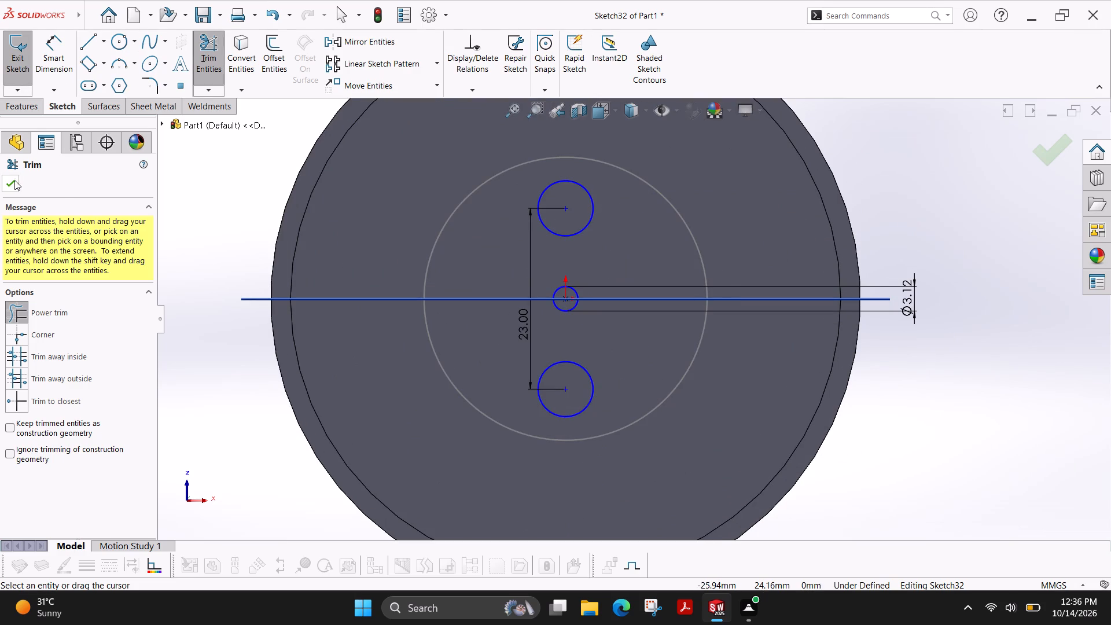
{"action": "left_click", "coordinate": [12, 182]}
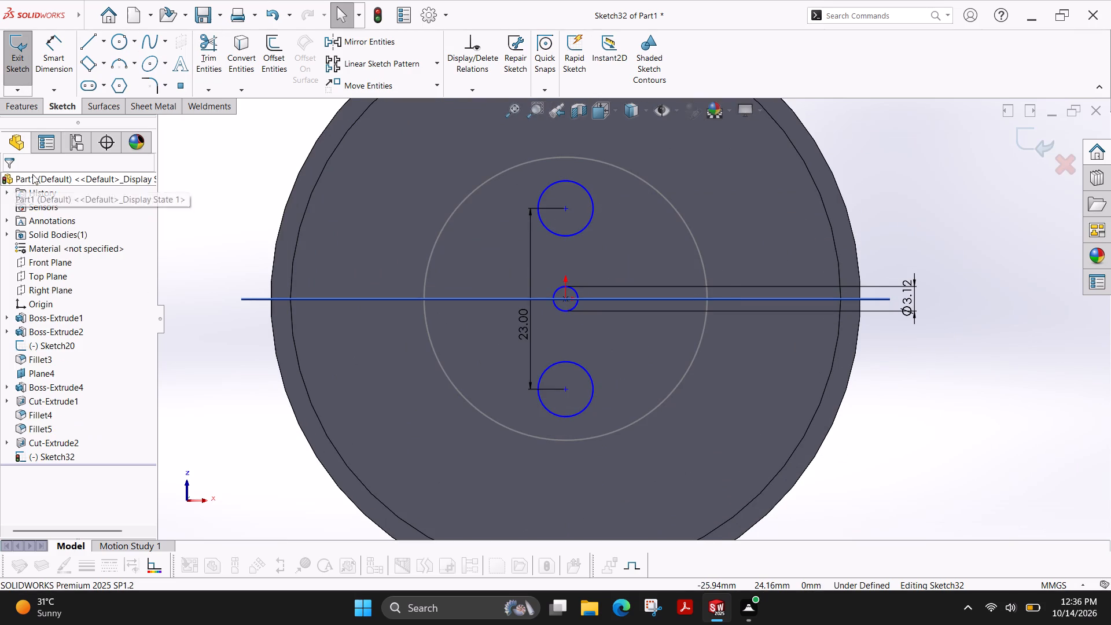
{"action": "key", "text": "Escape"}
{"action": "key", "text": "Escape"}
{"action": "key", "text": "Escape"}
{"action": "key", "text": "Escape"}
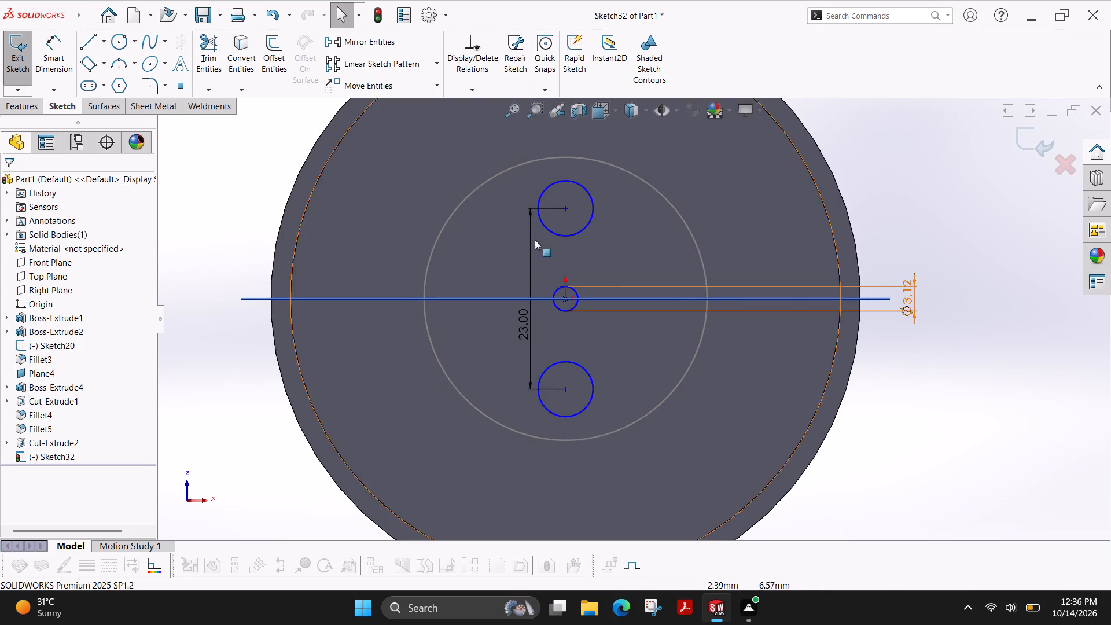
Exit the three-circle sketch on the recess floor.
{"action": "scroll", "coordinate": [525, 231], "scroll_direction": "down", "scroll_amount": 2}
{"action": "scroll", "coordinate": [525, 230], "scroll_direction": "up", "scroll_amount": 4}
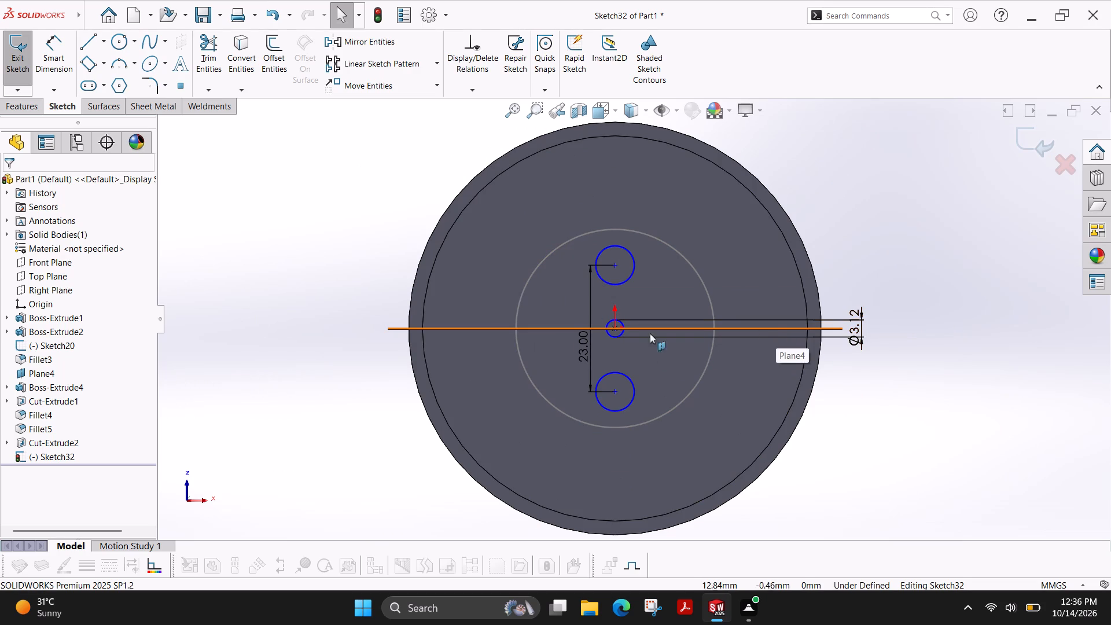
{"action": "left_click", "coordinate": [16, 69]}
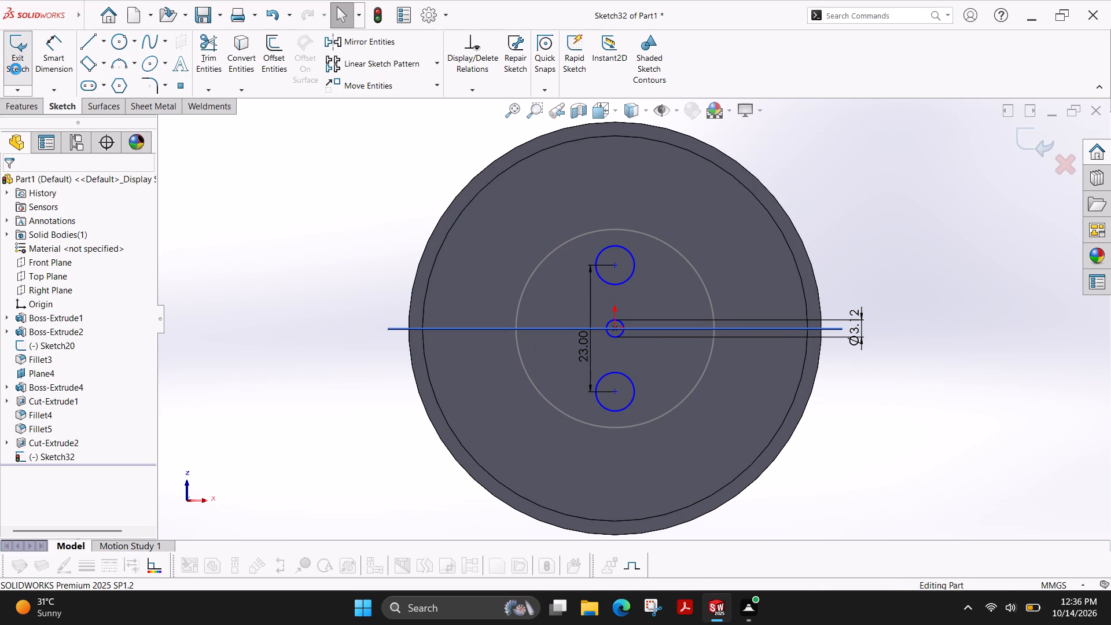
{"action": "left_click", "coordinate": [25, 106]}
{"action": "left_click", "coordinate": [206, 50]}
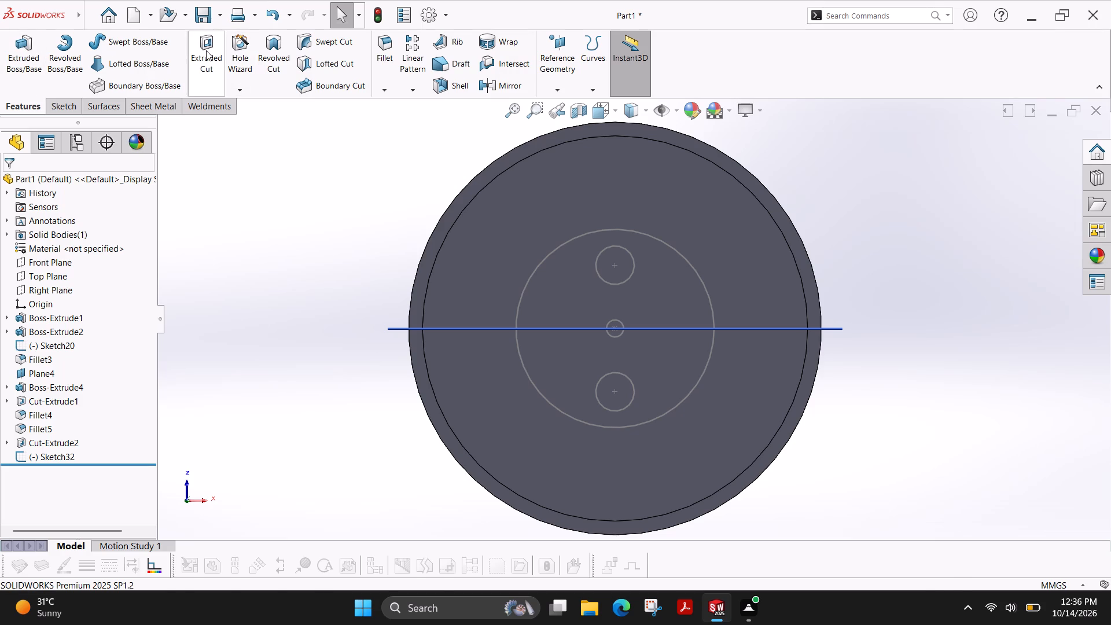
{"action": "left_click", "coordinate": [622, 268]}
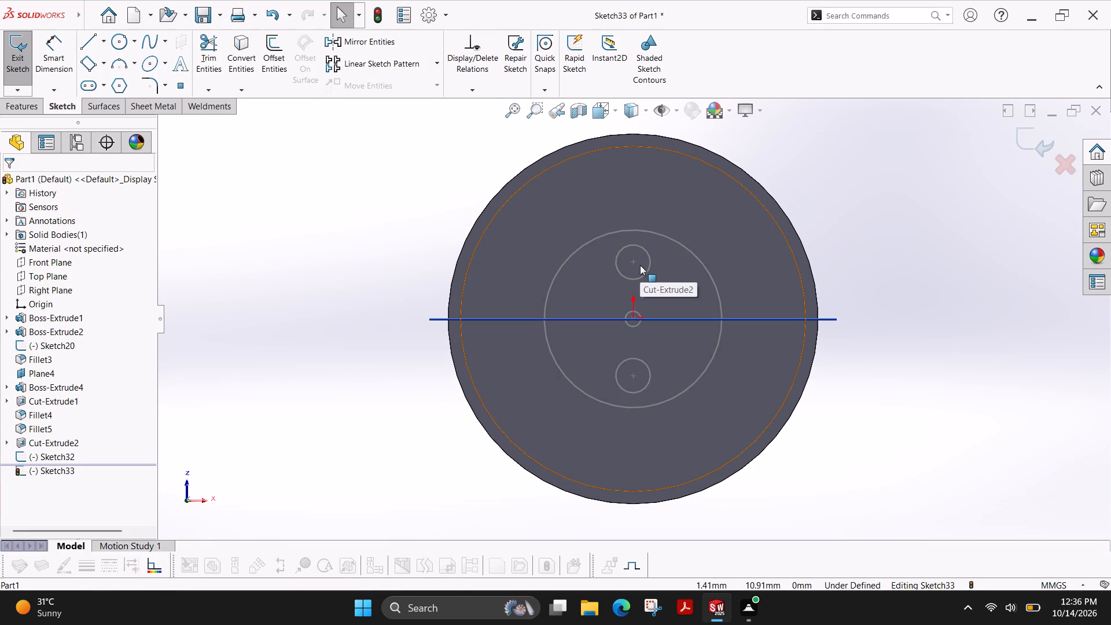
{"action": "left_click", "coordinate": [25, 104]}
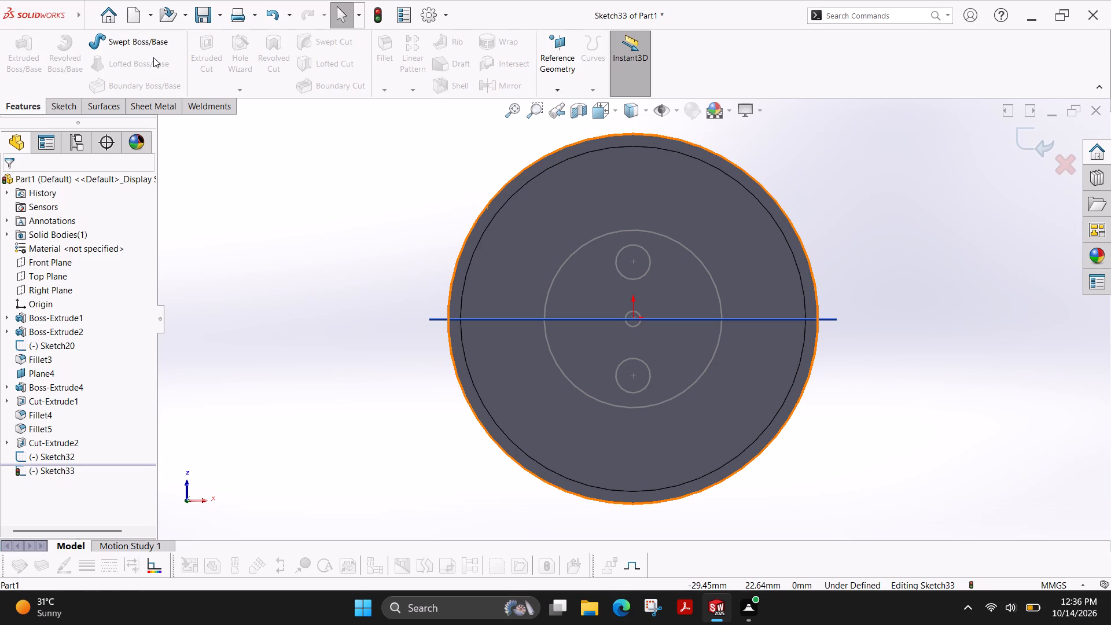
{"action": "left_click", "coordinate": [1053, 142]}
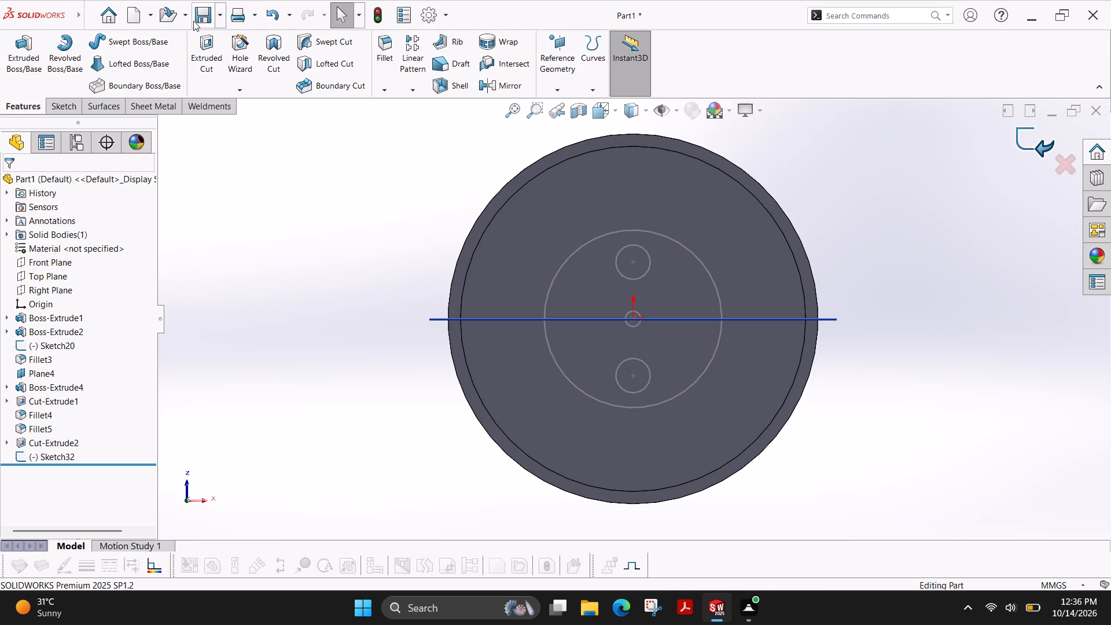
Extrude-cut the upper and lower circles of the three-circle sketch to a blind depth of 34 mm, leaving out the central circle.
{"action": "left_click", "coordinate": [211, 51]}
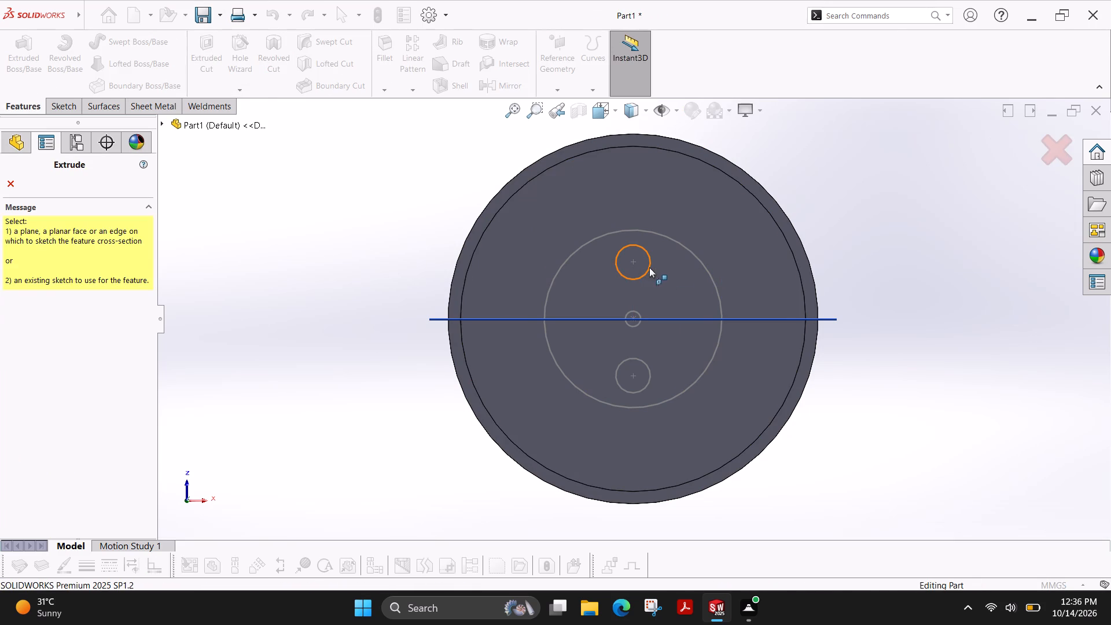
{"action": "left_click", "coordinate": [649, 268]}
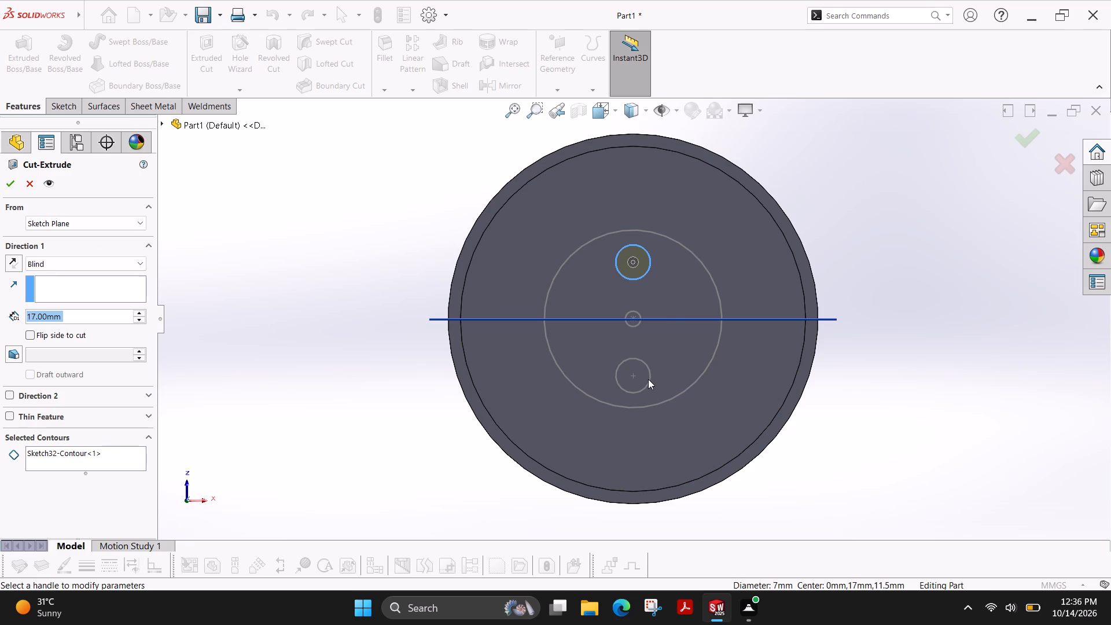
{"action": "left_click", "coordinate": [648, 379]}
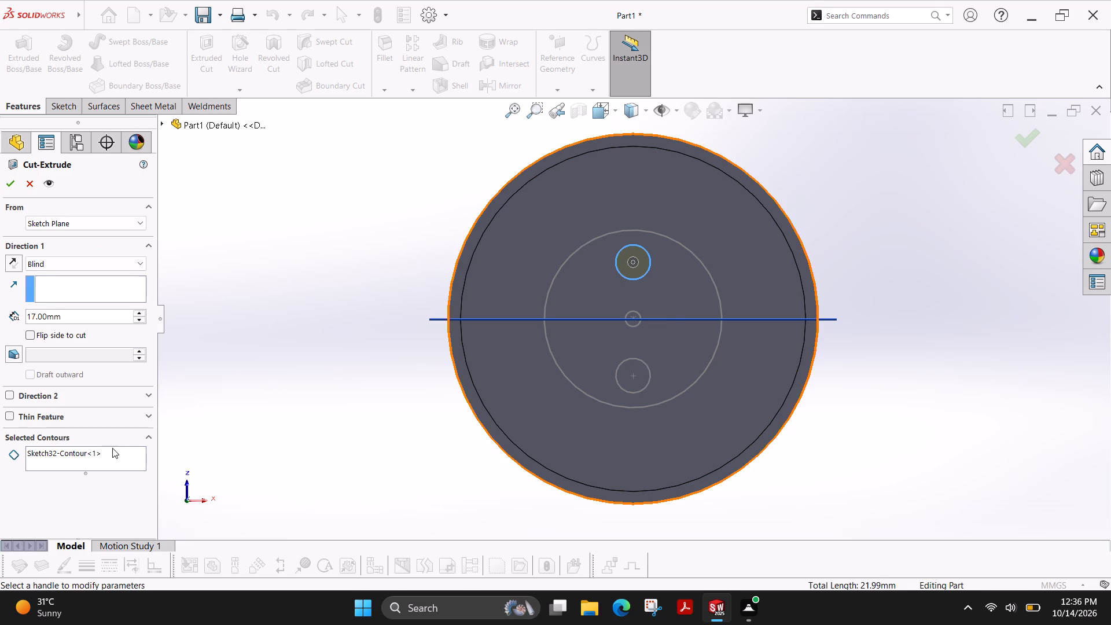
{"action": "left_click", "coordinate": [119, 462]}
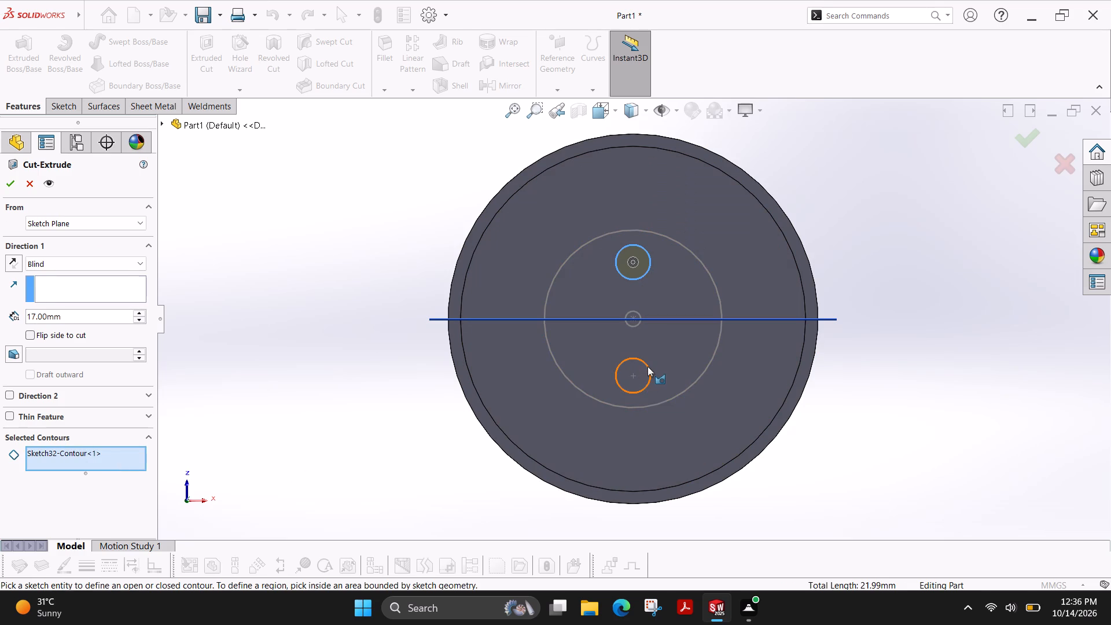
{"action": "left_click", "coordinate": [642, 369], "text": "ctrl"}
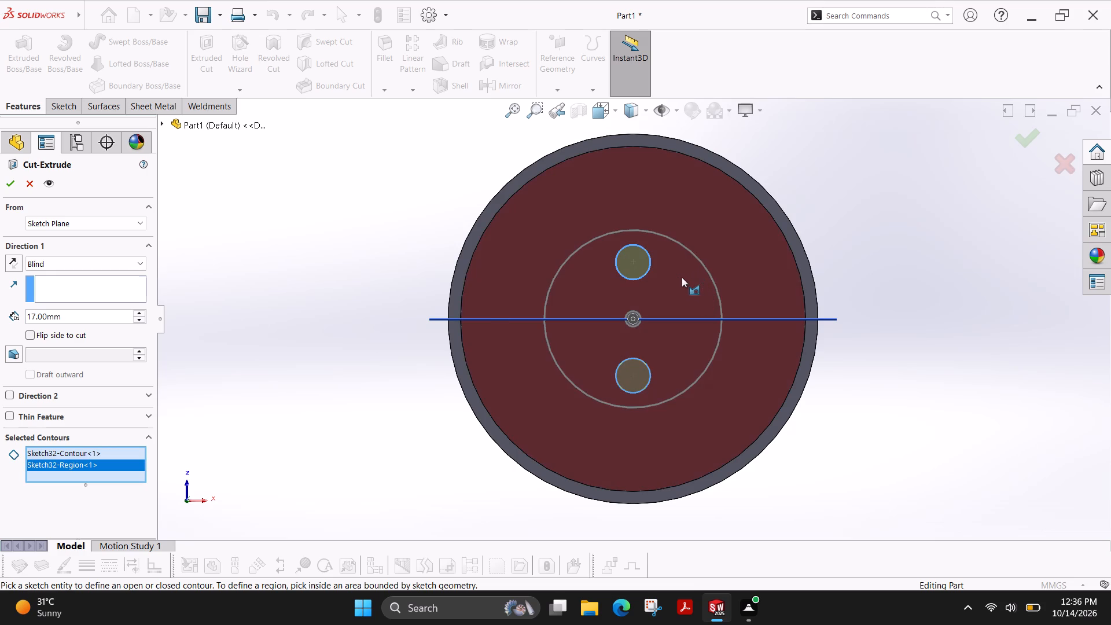
{"action": "scroll", "coordinate": [680, 282], "scroll_direction": "up", "scroll_amount": 1}
{"action": "scroll", "coordinate": [845, 247], "scroll_direction": "up", "scroll_amount": 1, "text": "ctrl+shift"}
{"action": "middle_click_drag", "start_coordinate": [845, 247], "coordinate": [771, 327], "text": "ctrl+shift"}
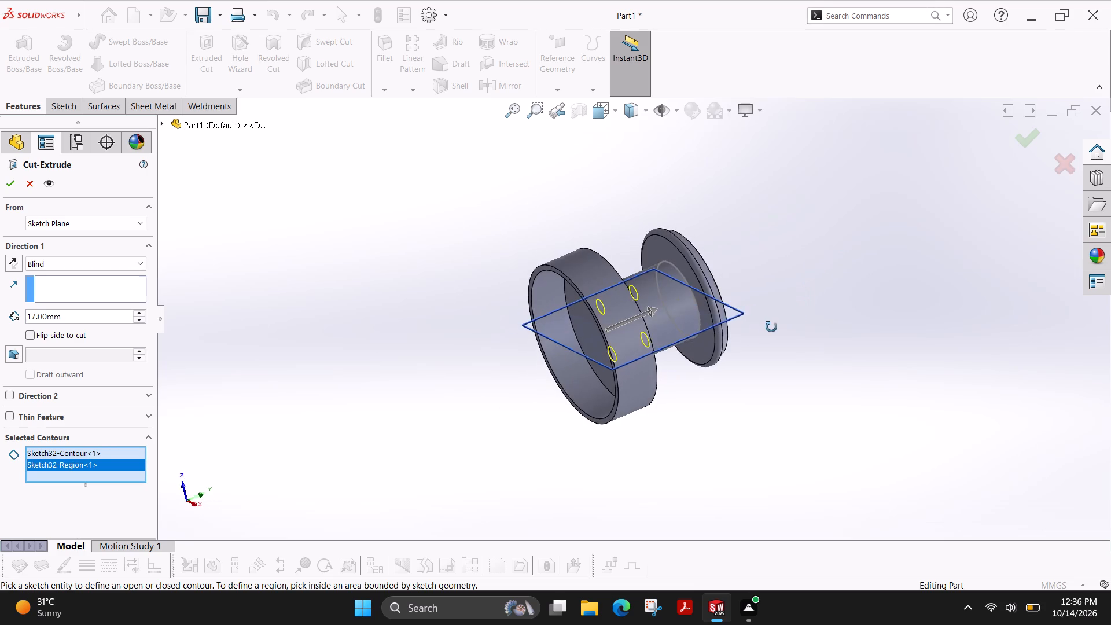
{"action": "middle_click_drag", "start_coordinate": [771, 327], "coordinate": [752, 379], "text": "ctrl+shift"}
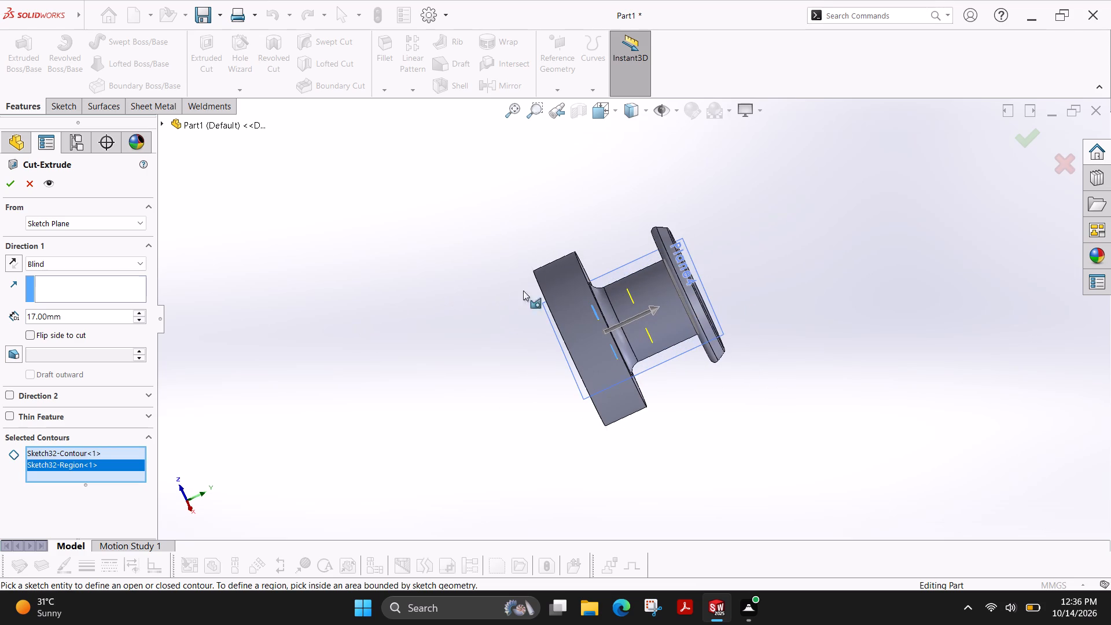
{"action": "scroll", "coordinate": [534, 291], "scroll_direction": "up", "scroll_amount": 1}
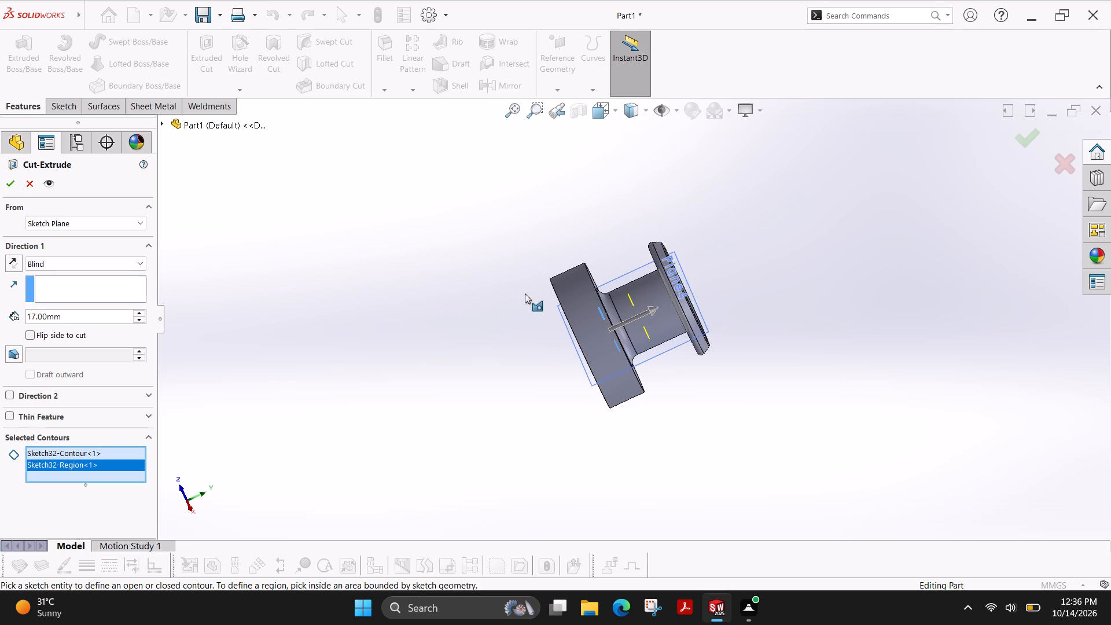
{"action": "scroll", "coordinate": [679, 314], "scroll_direction": "down", "scroll_amount": 2, "text": "ctrl"}
{"action": "scroll", "coordinate": [633, 363], "scroll_direction": "down", "scroll_amount": 3, "text": "ctrl"}
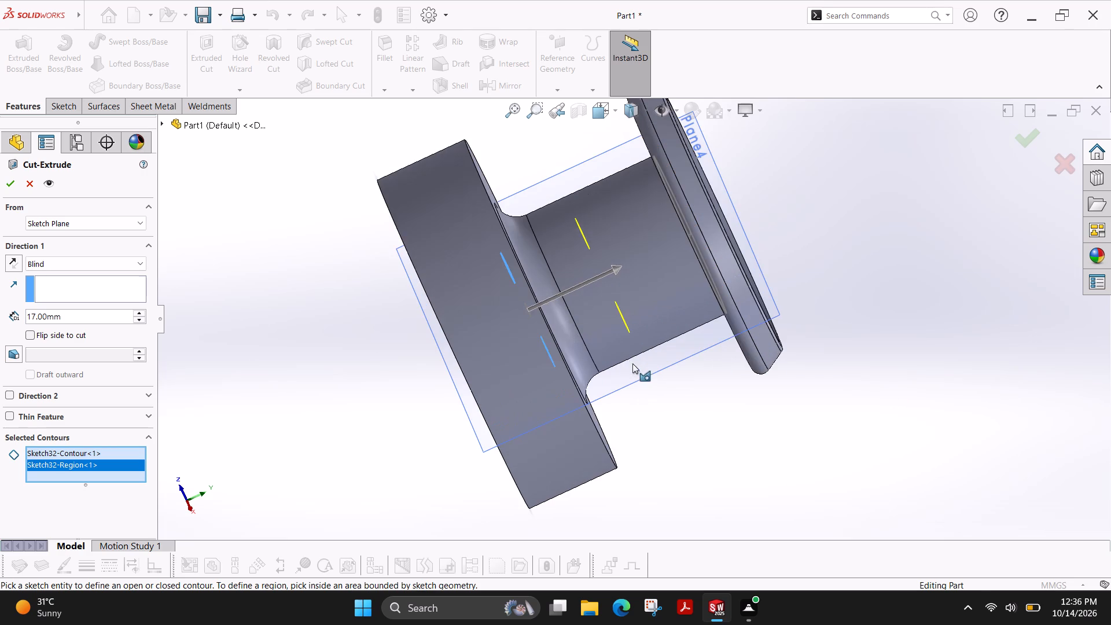
{"action": "middle_click_drag", "start_coordinate": [302, 237], "coordinate": [409, 163], "text": "ctrl+shift"}
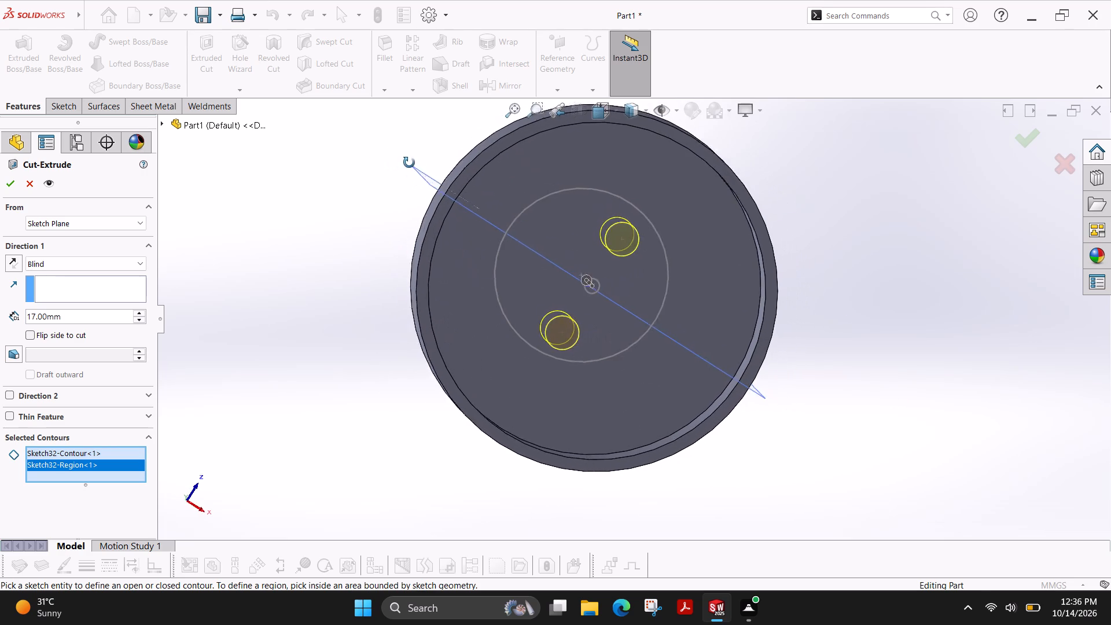
{"action": "middle_click_drag", "start_coordinate": [409, 163], "coordinate": [405, 152], "text": "ctrl+shift"}
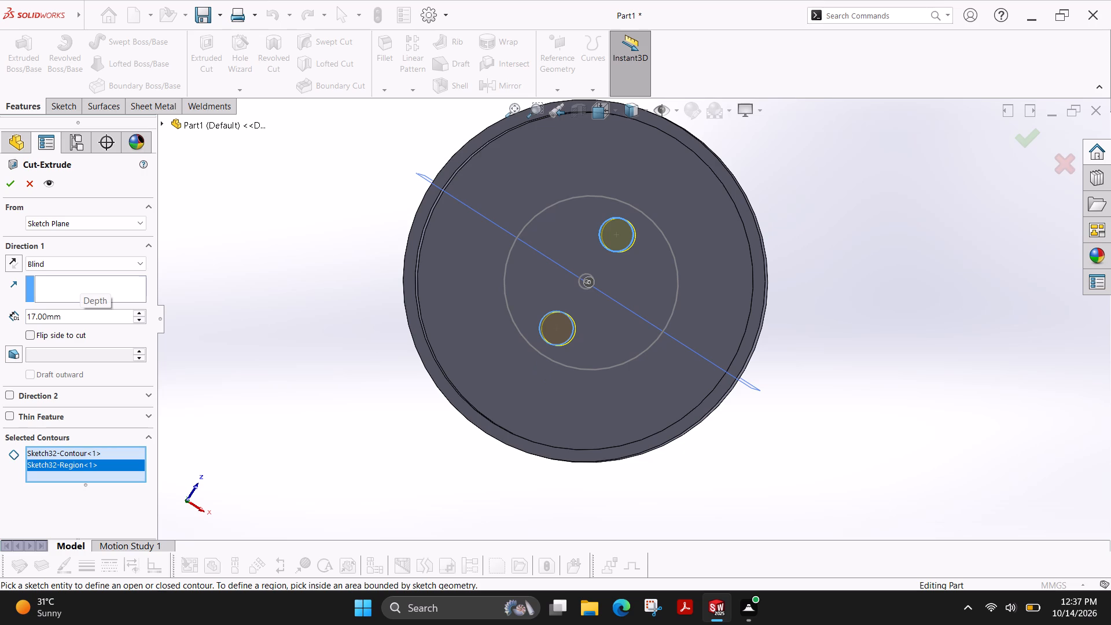
{"action": "double_click", "coordinate": [113, 314]}
{"action": "type", "text": "34"}
{"action": "key", "text": "Return"}
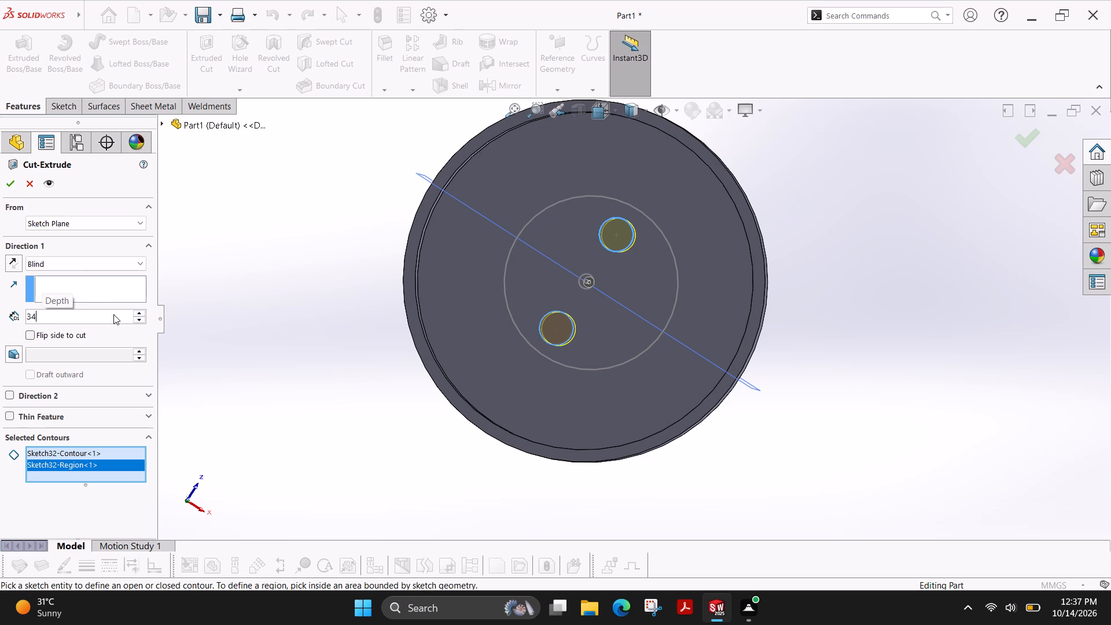
{"action": "left_click", "coordinate": [9, 181]}
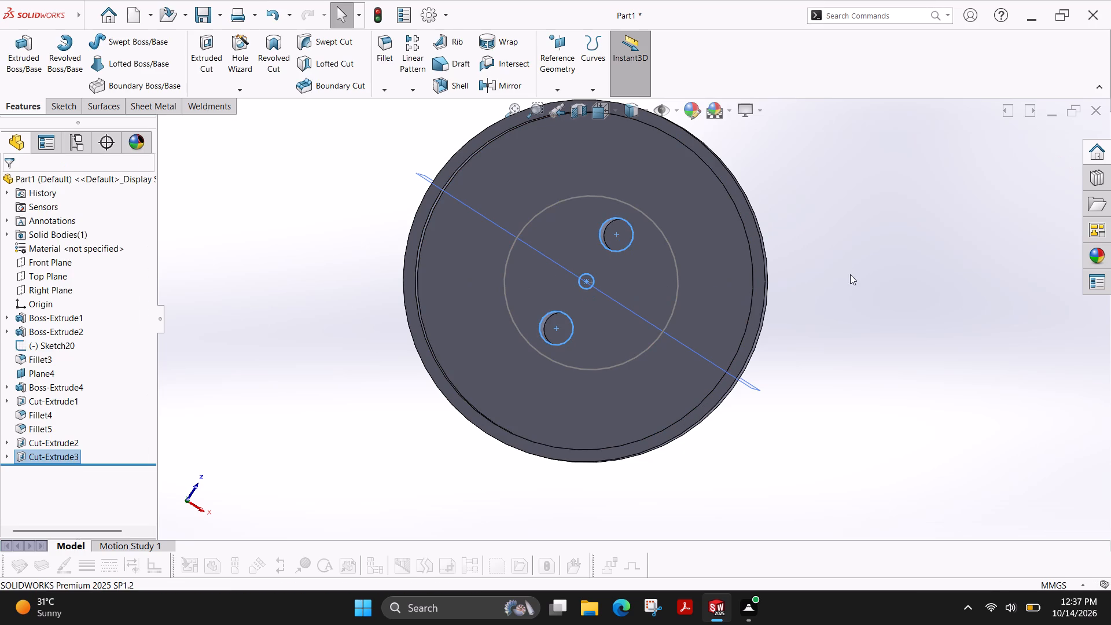
Examine the two new holes in the recess floor and the part's exterior from several angles.
{"action": "middle_click_drag", "start_coordinate": [884, 247], "coordinate": [815, 297], "text": "ctrl+shift"}
{"action": "scroll", "coordinate": [857, 258], "scroll_direction": "down", "scroll_amount": 1, "text": "ctrl+shift"}
{"action": "scroll", "coordinate": [815, 297], "scroll_direction": "up", "scroll_amount": 3, "text": "ctrl"}
{"action": "scroll", "coordinate": [815, 297], "scroll_direction": "up", "scroll_amount": 1}
{"action": "middle_click_drag", "start_coordinate": [962, 209], "coordinate": [902, 198], "text": "ctrl+shift"}
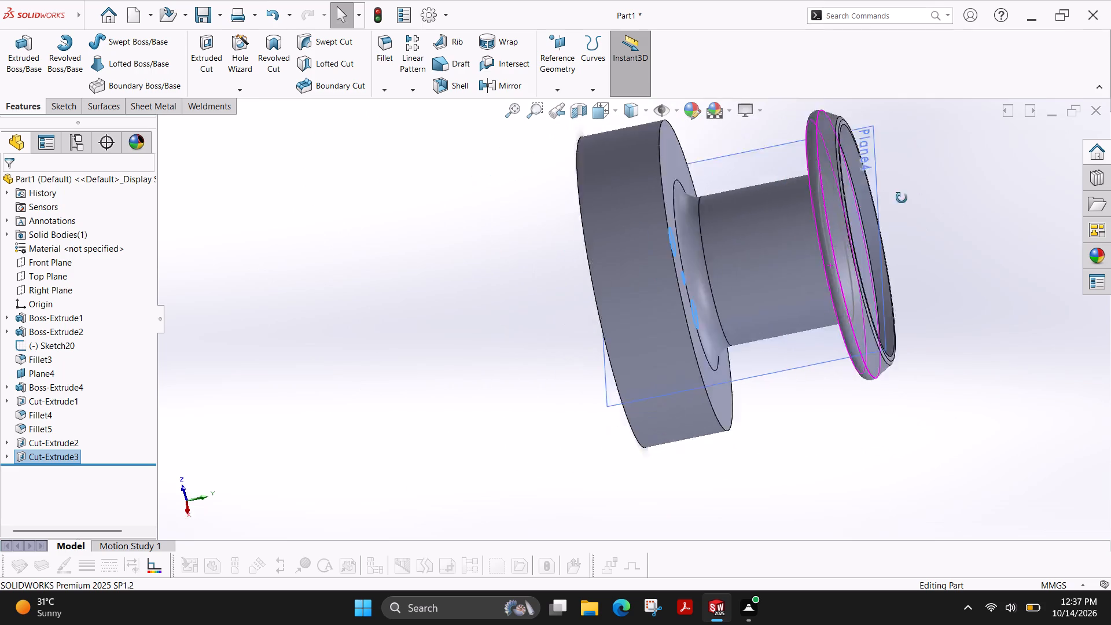
{"action": "middle_click_drag", "start_coordinate": [902, 198], "coordinate": [1005, 191], "text": "ctrl+shift"}
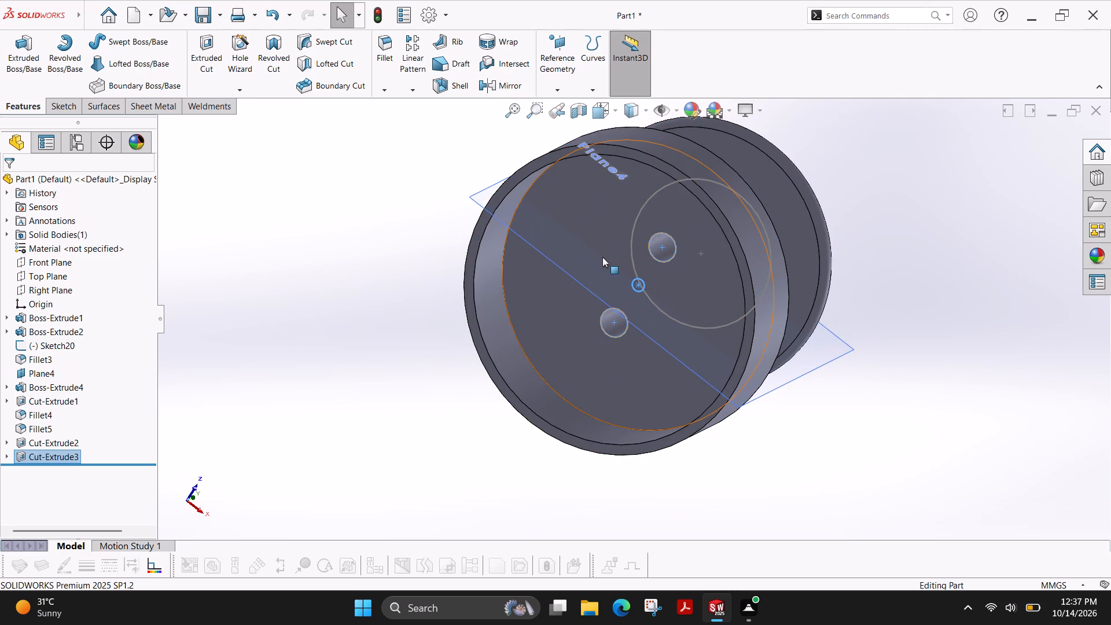
{"action": "middle_click_drag", "start_coordinate": [614, 255], "coordinate": [640, 231], "text": "ctrl+shift"}
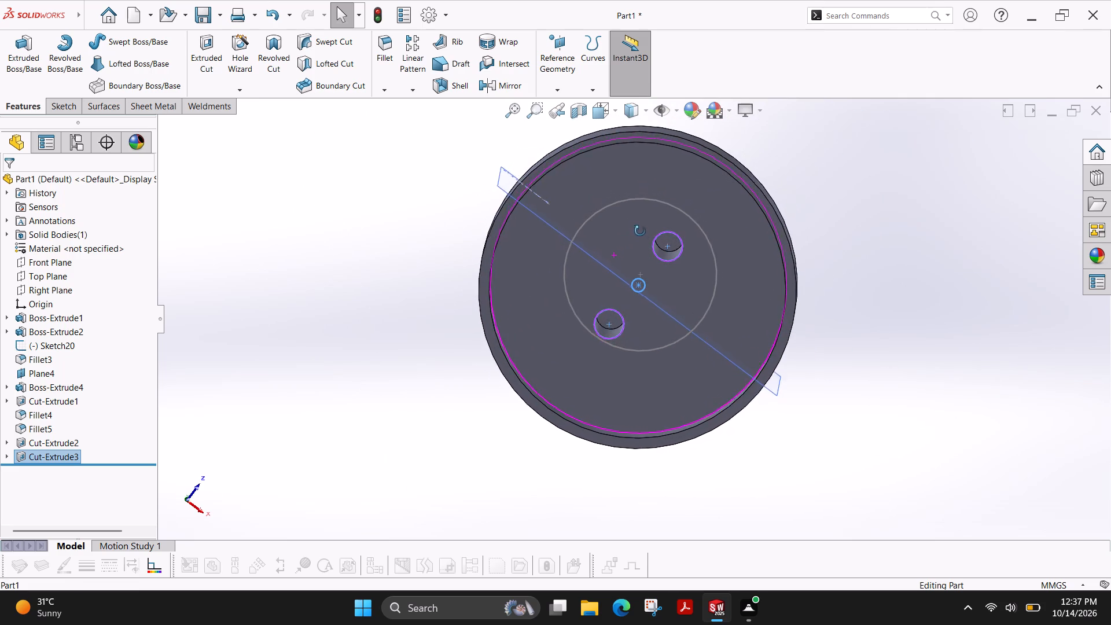
{"action": "middle_click_drag", "start_coordinate": [640, 231], "coordinate": [627, 237], "text": "ctrl+shift"}
{"action": "middle_click_drag", "start_coordinate": [608, 272], "coordinate": [475, 395], "text": "ctrl+shift"}
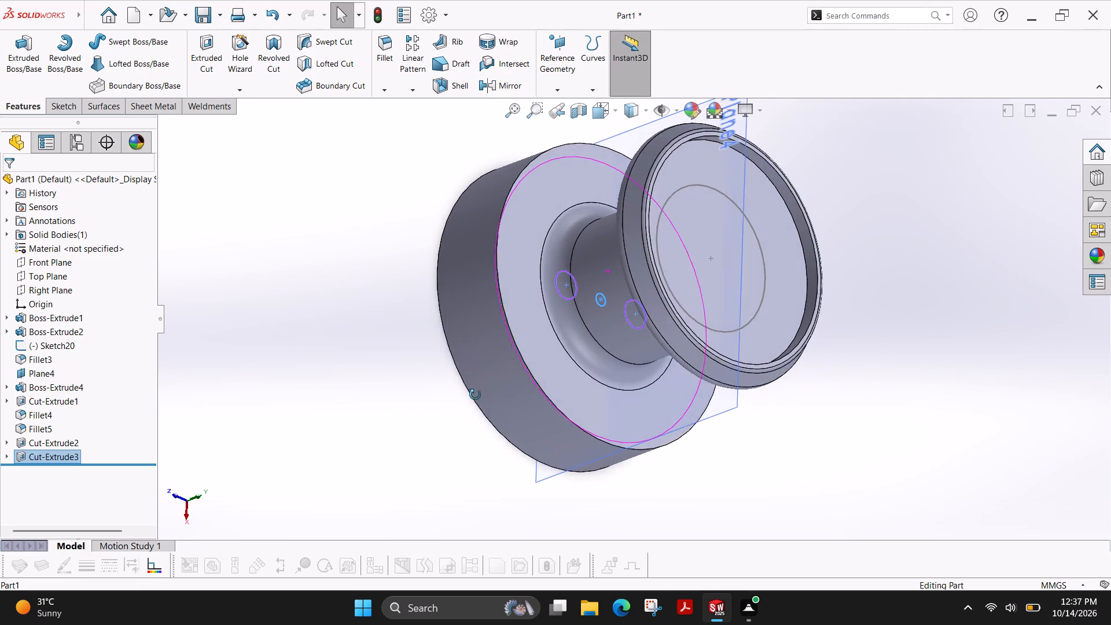
{"action": "middle_click_drag", "start_coordinate": [475, 395], "coordinate": [473, 395], "text": "ctrl+shift"}
{"action": "middle_click_drag", "start_coordinate": [402, 356], "coordinate": [556, 289], "text": "ctrl+shift"}
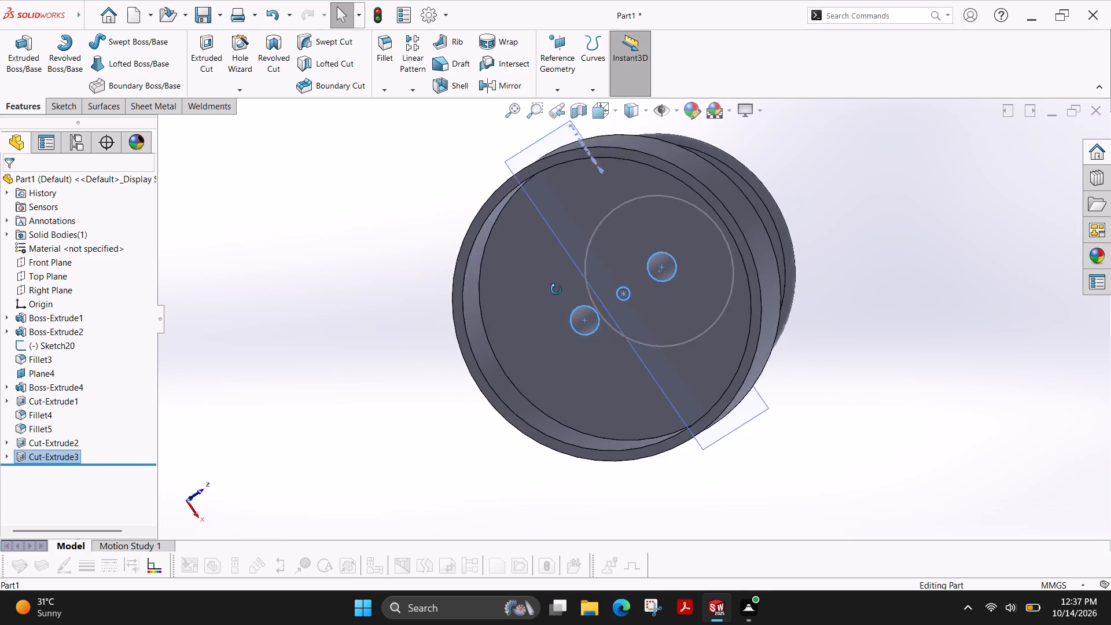
{"action": "middle_click_drag", "start_coordinate": [556, 289], "coordinate": [570, 271], "text": "ctrl+shift"}
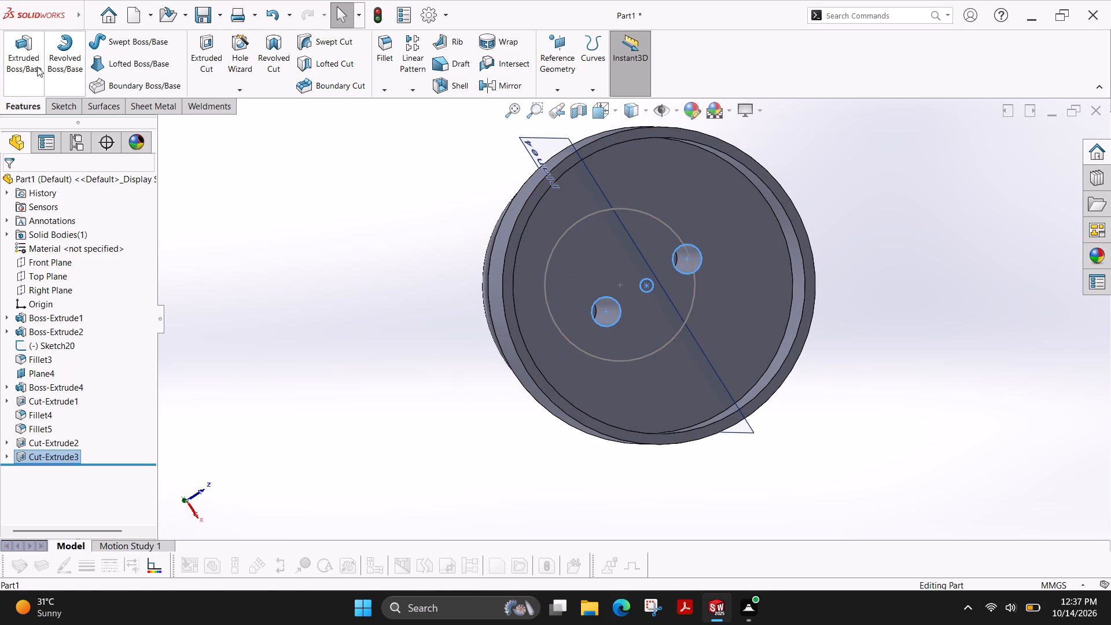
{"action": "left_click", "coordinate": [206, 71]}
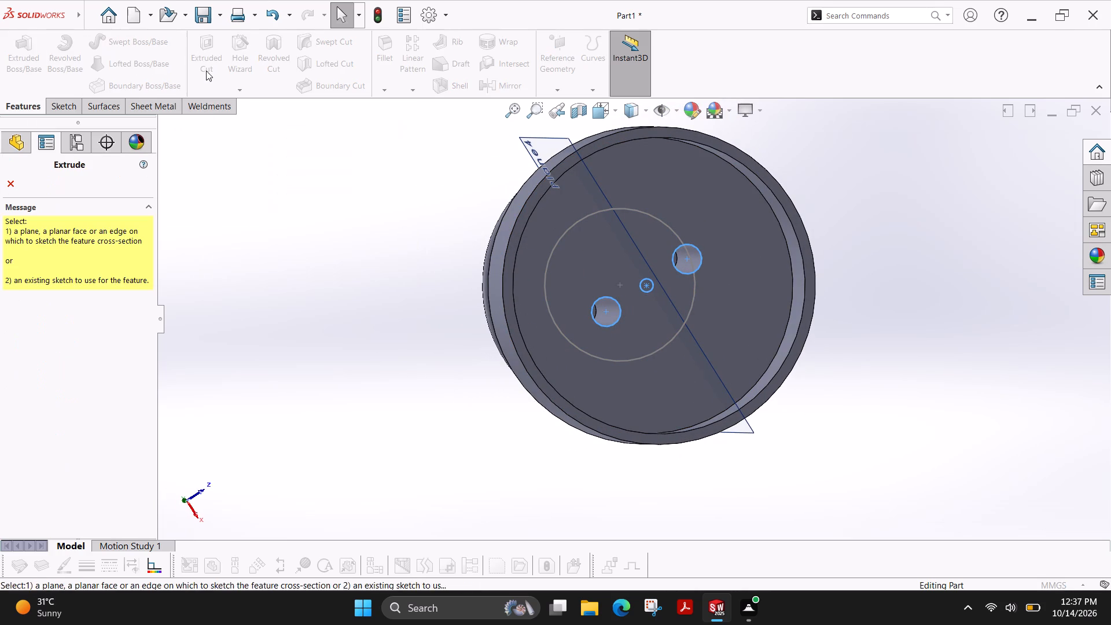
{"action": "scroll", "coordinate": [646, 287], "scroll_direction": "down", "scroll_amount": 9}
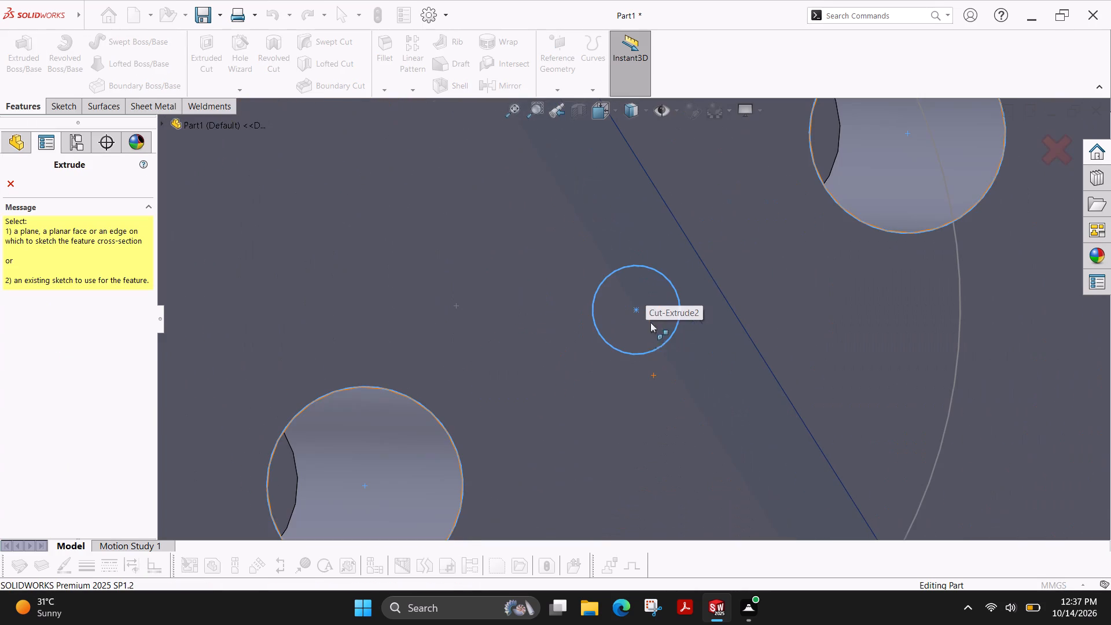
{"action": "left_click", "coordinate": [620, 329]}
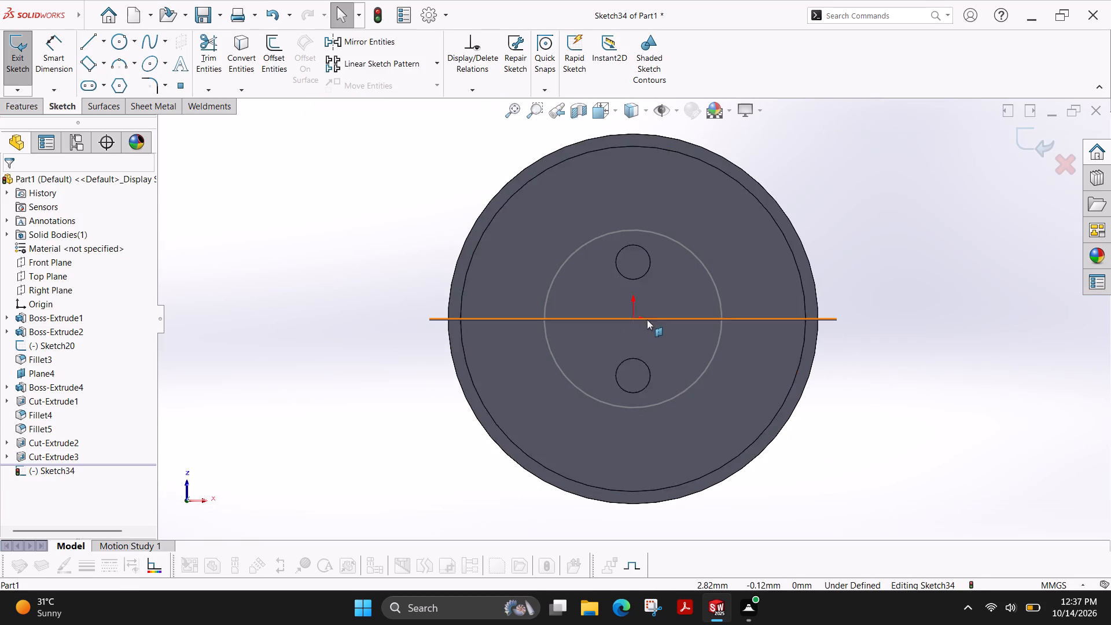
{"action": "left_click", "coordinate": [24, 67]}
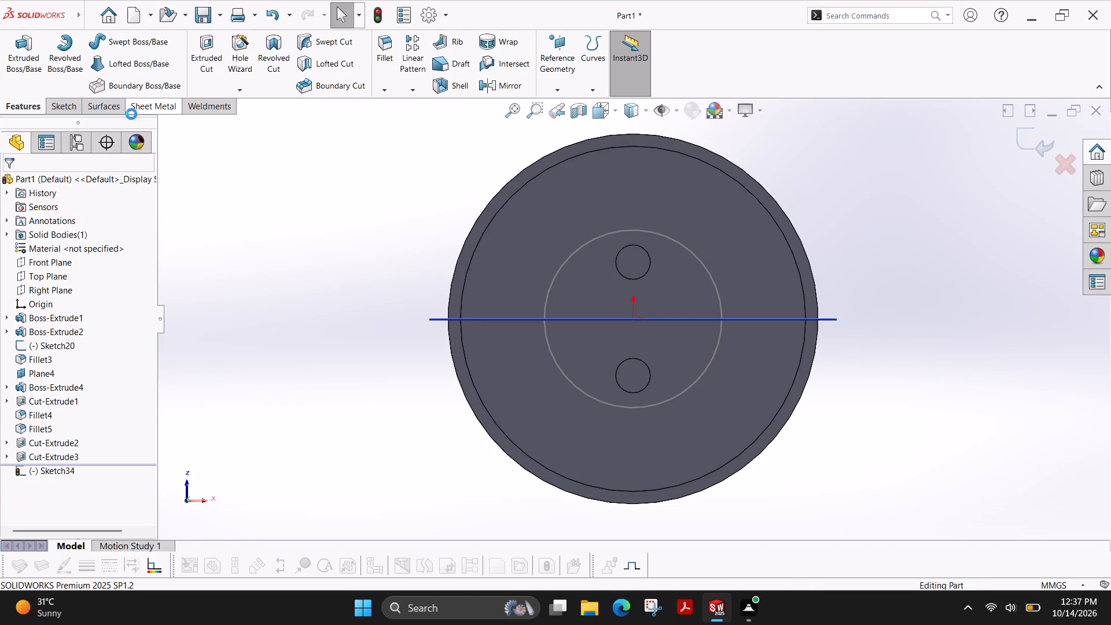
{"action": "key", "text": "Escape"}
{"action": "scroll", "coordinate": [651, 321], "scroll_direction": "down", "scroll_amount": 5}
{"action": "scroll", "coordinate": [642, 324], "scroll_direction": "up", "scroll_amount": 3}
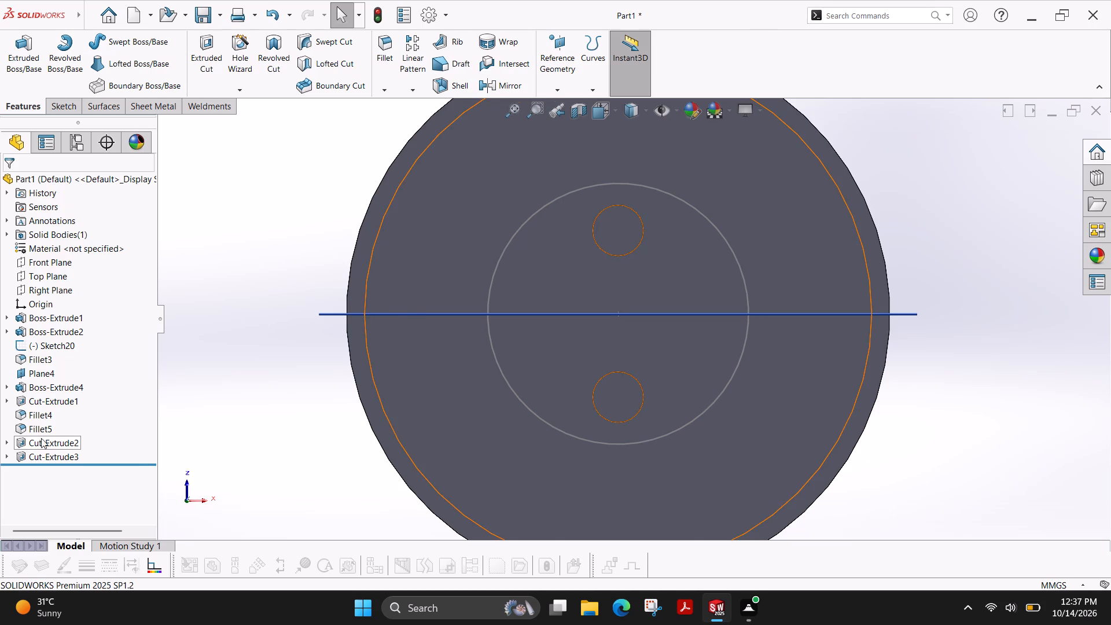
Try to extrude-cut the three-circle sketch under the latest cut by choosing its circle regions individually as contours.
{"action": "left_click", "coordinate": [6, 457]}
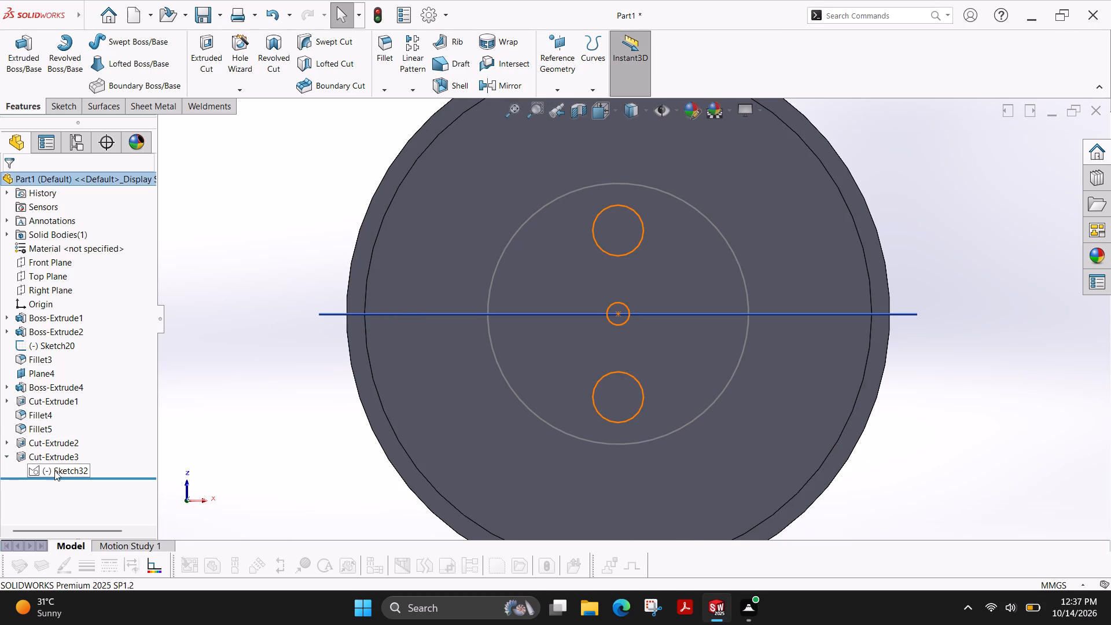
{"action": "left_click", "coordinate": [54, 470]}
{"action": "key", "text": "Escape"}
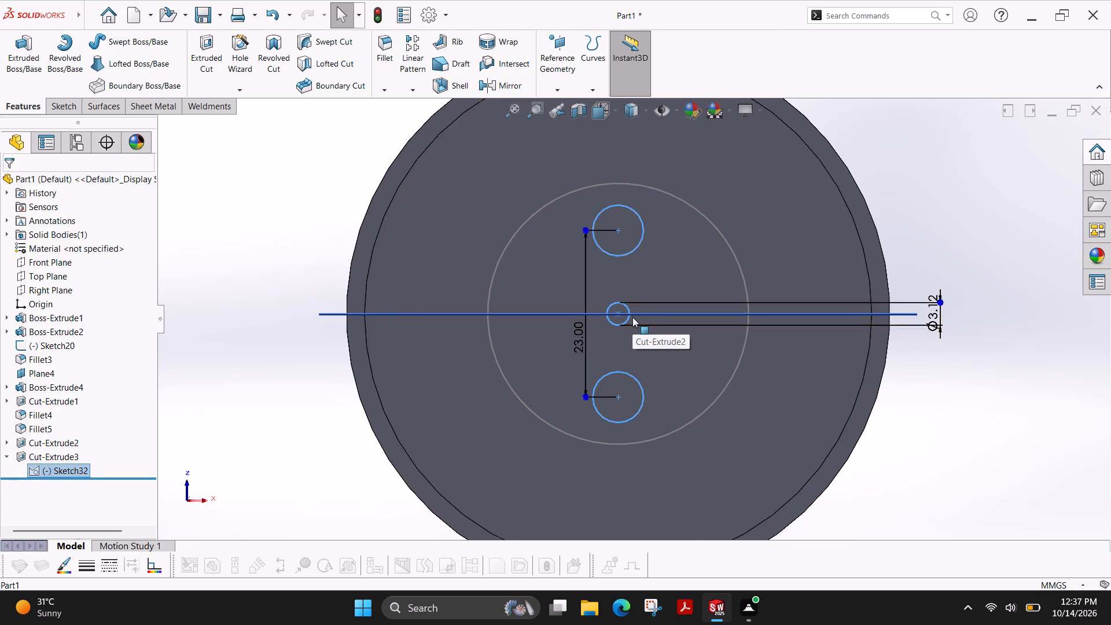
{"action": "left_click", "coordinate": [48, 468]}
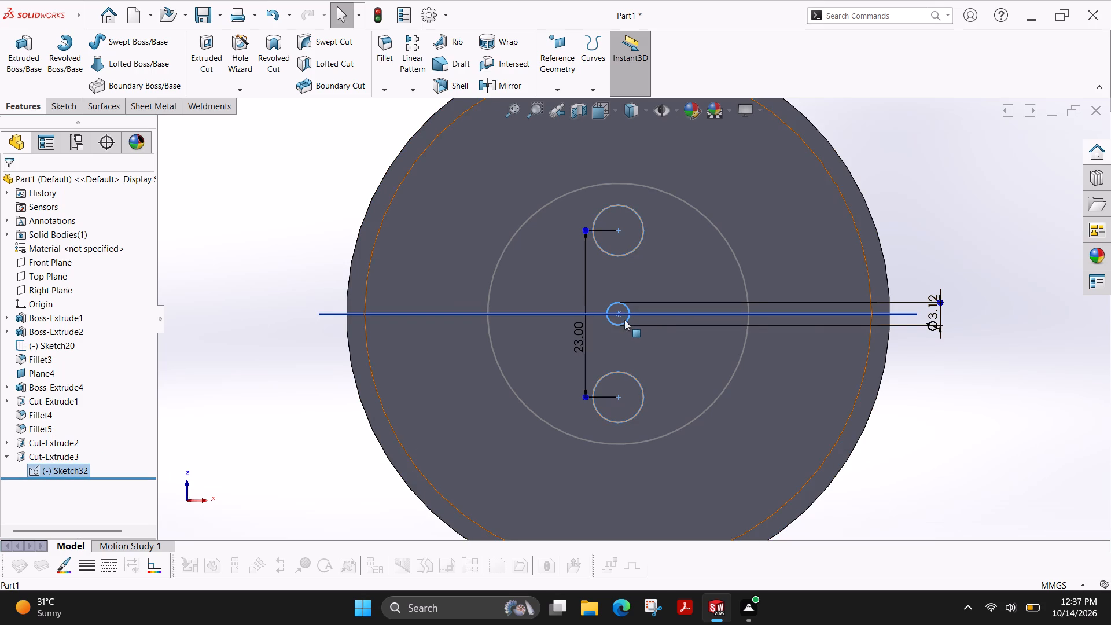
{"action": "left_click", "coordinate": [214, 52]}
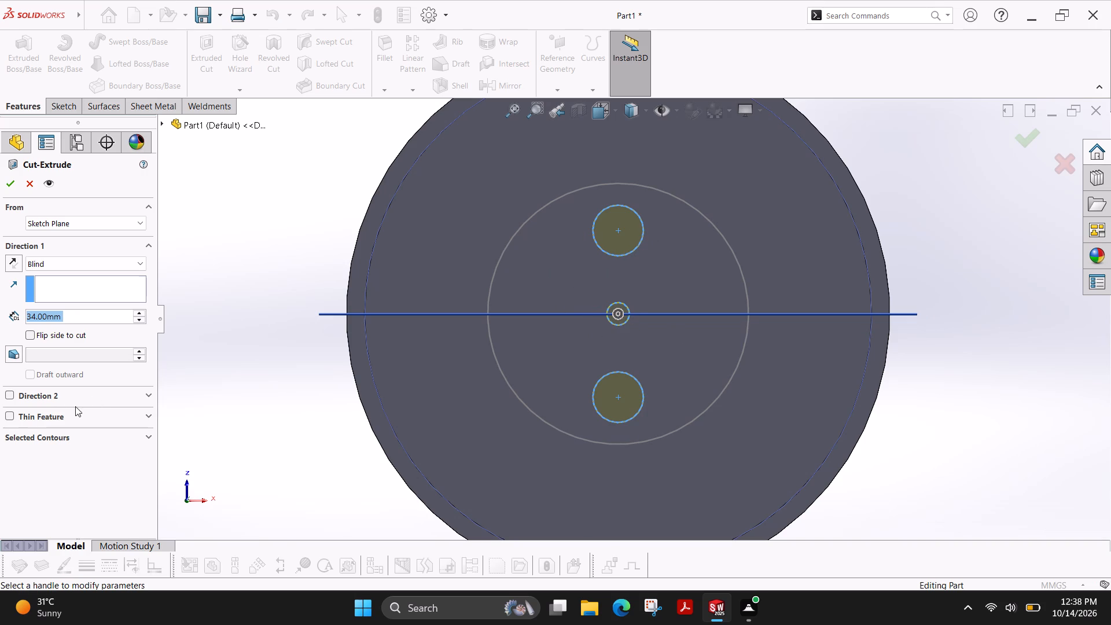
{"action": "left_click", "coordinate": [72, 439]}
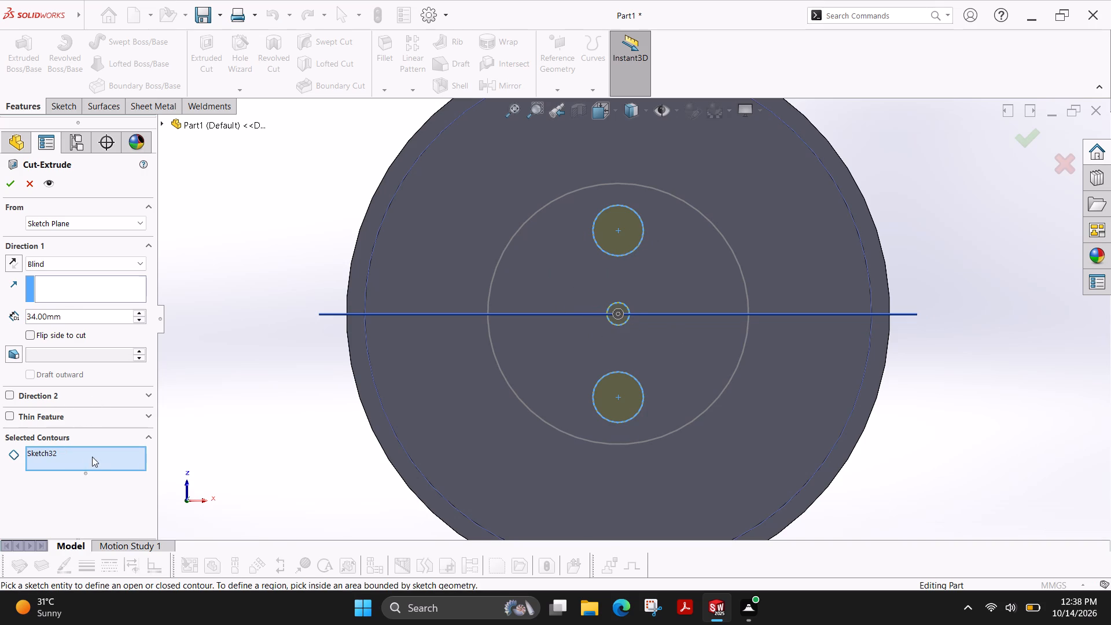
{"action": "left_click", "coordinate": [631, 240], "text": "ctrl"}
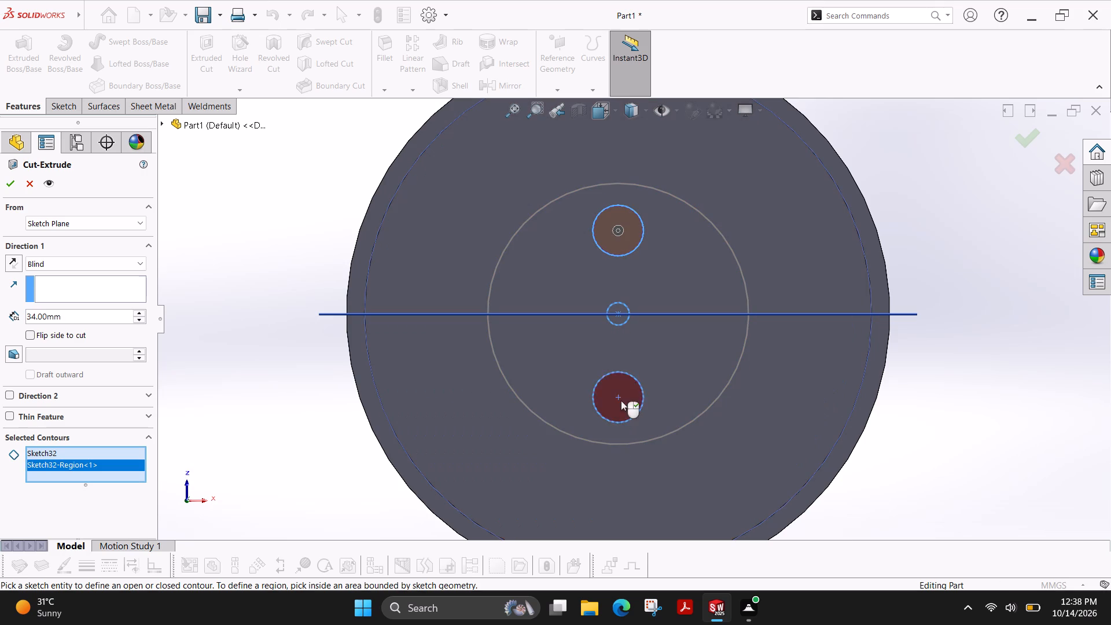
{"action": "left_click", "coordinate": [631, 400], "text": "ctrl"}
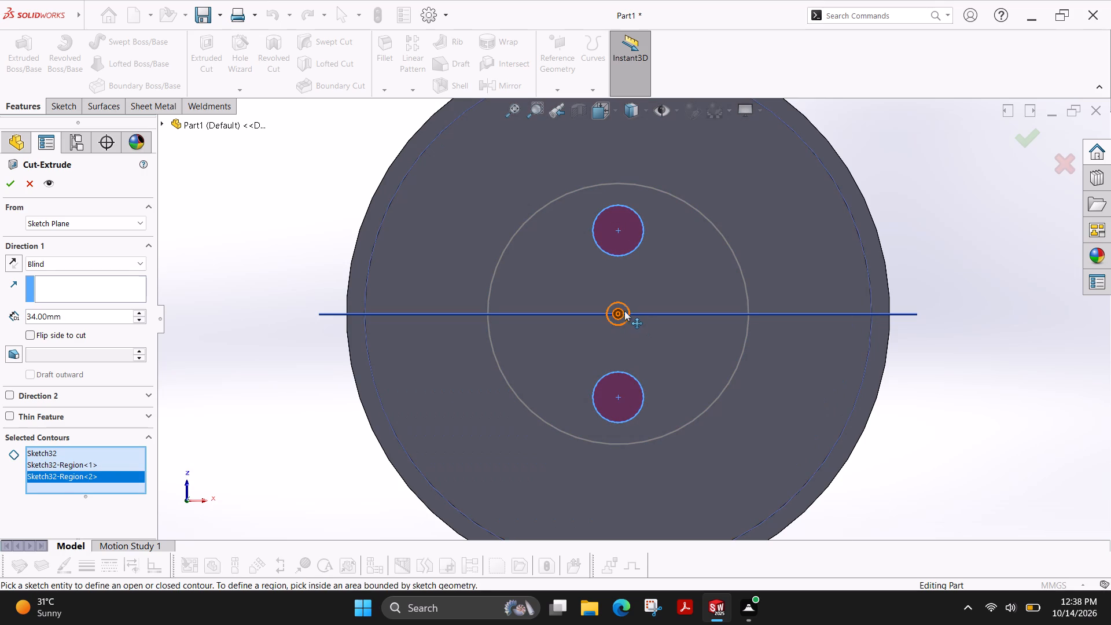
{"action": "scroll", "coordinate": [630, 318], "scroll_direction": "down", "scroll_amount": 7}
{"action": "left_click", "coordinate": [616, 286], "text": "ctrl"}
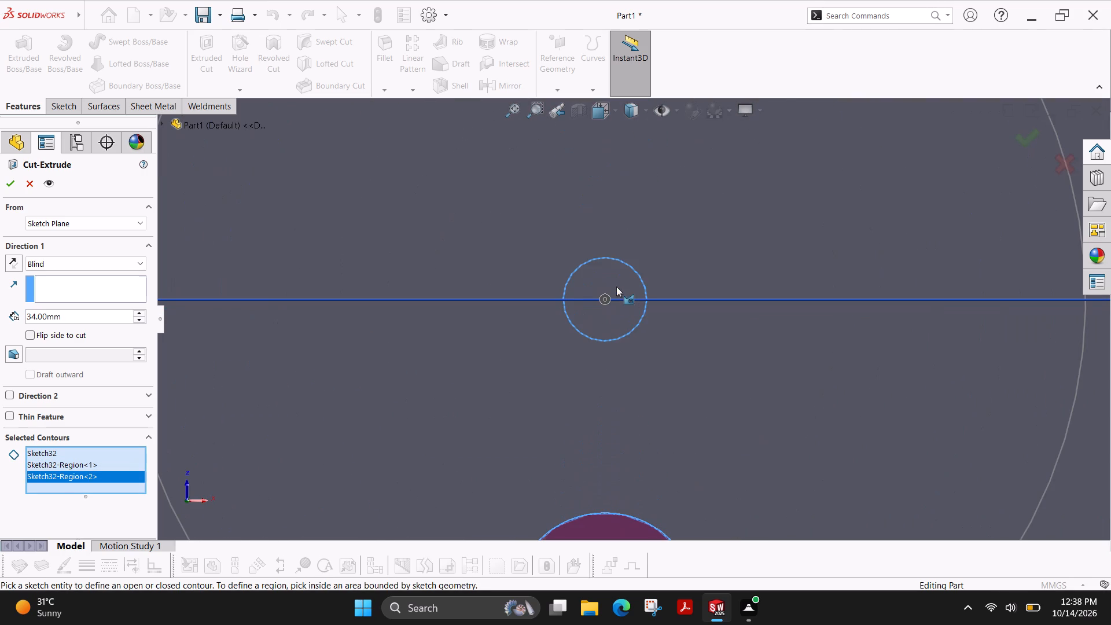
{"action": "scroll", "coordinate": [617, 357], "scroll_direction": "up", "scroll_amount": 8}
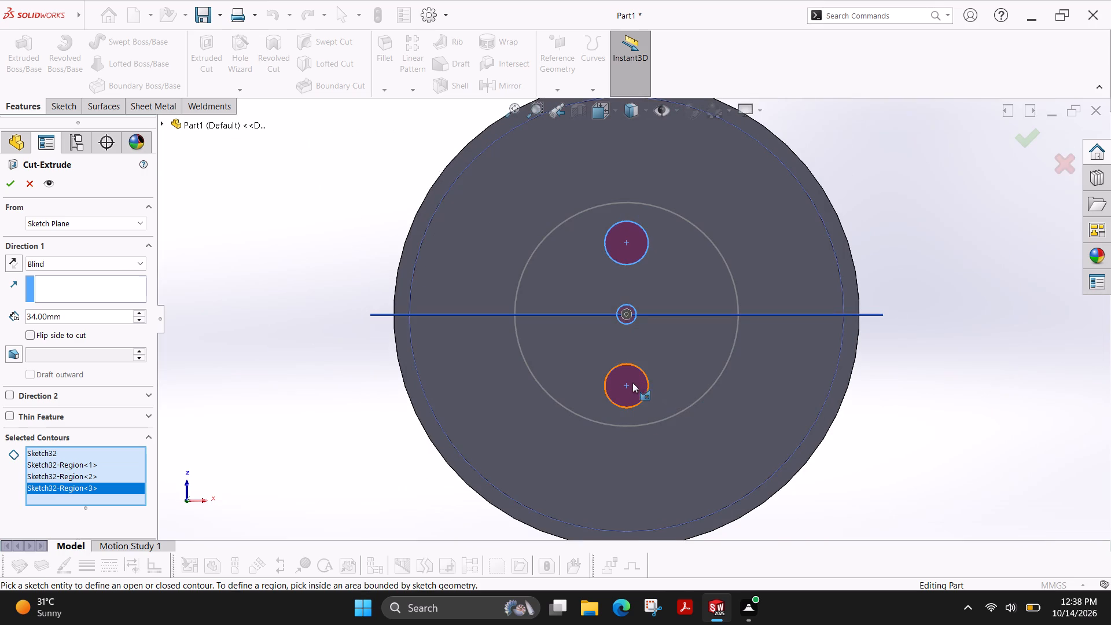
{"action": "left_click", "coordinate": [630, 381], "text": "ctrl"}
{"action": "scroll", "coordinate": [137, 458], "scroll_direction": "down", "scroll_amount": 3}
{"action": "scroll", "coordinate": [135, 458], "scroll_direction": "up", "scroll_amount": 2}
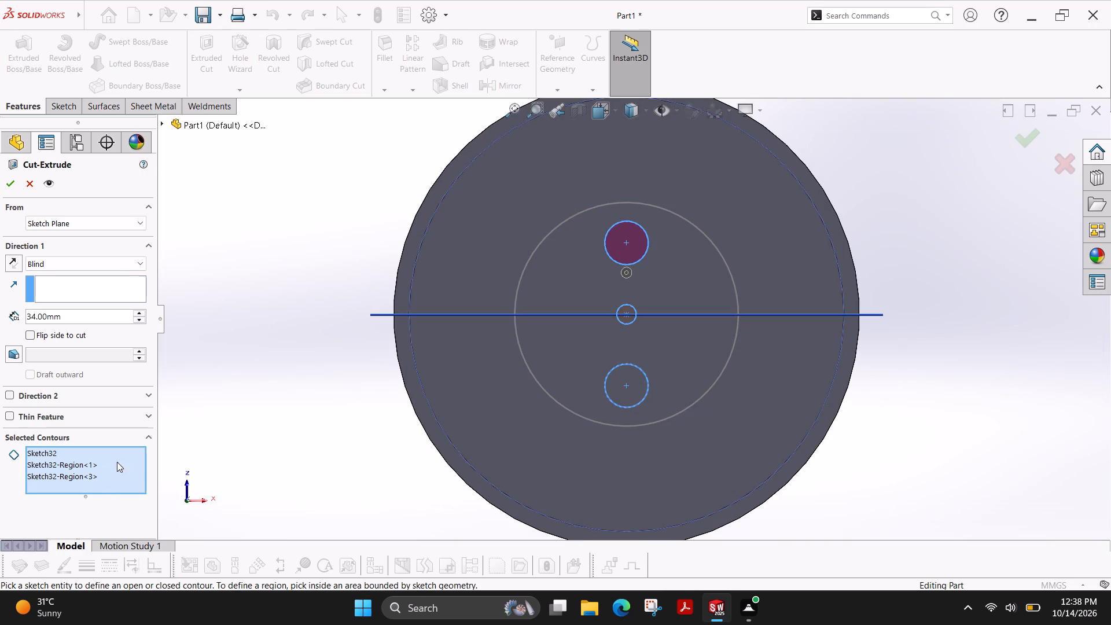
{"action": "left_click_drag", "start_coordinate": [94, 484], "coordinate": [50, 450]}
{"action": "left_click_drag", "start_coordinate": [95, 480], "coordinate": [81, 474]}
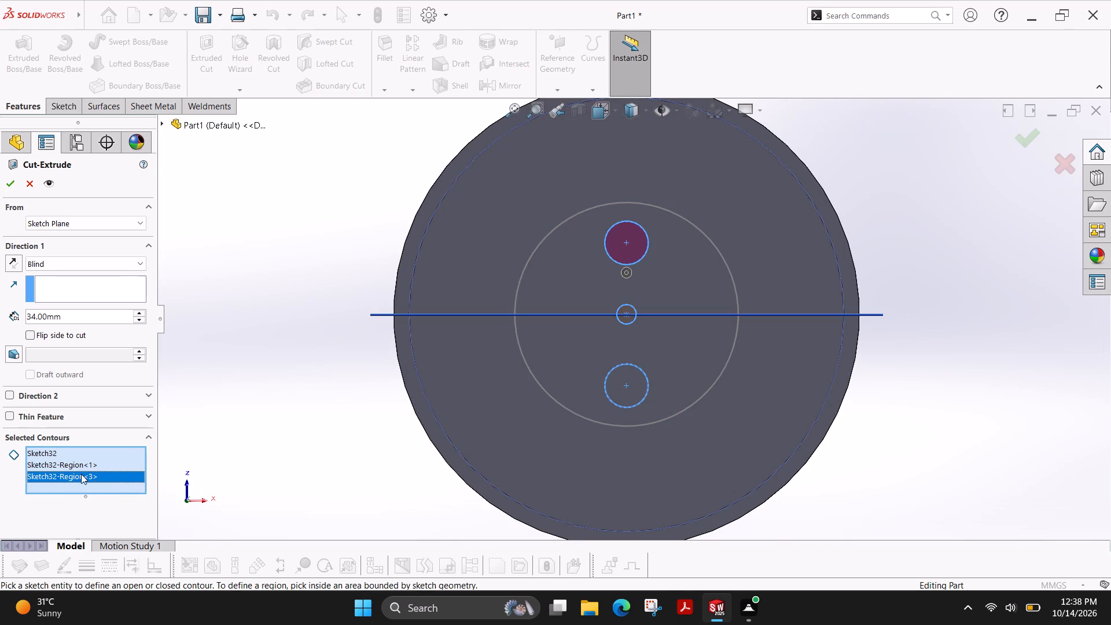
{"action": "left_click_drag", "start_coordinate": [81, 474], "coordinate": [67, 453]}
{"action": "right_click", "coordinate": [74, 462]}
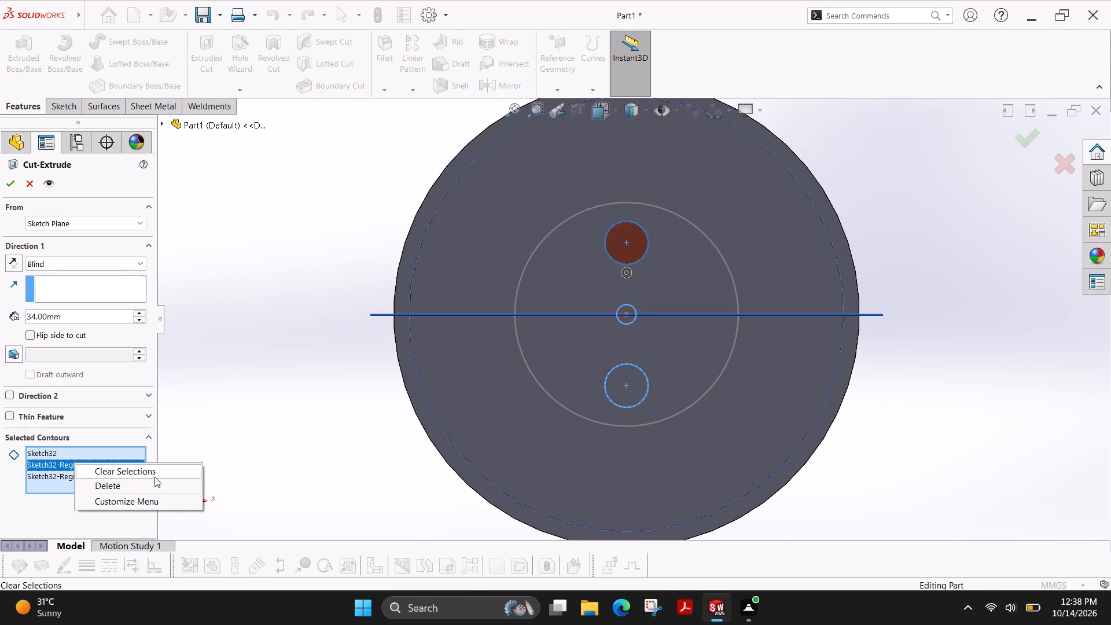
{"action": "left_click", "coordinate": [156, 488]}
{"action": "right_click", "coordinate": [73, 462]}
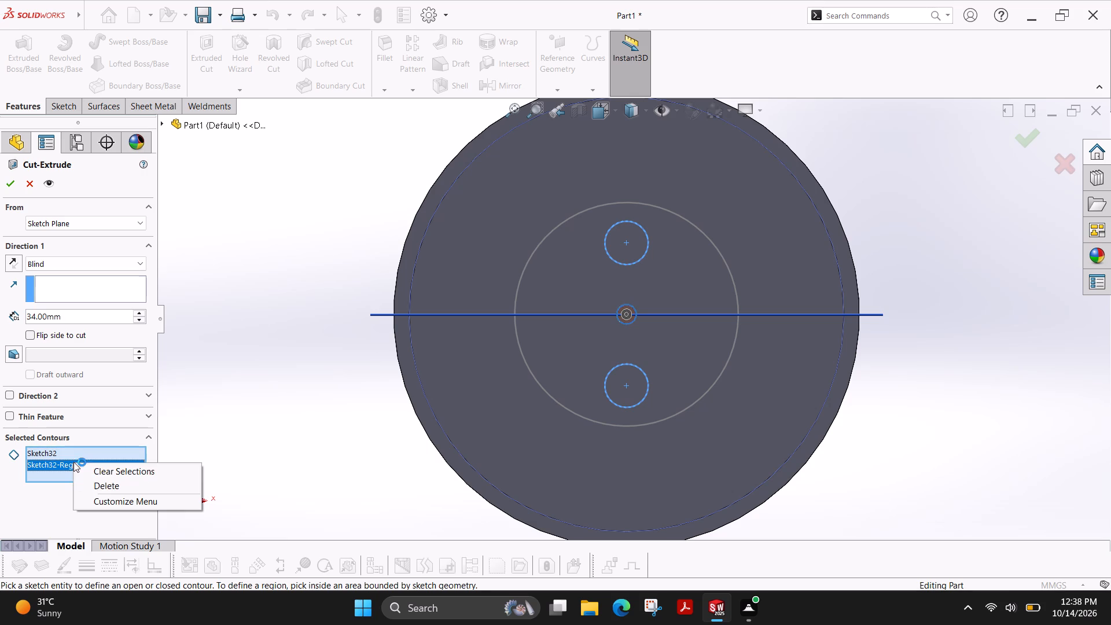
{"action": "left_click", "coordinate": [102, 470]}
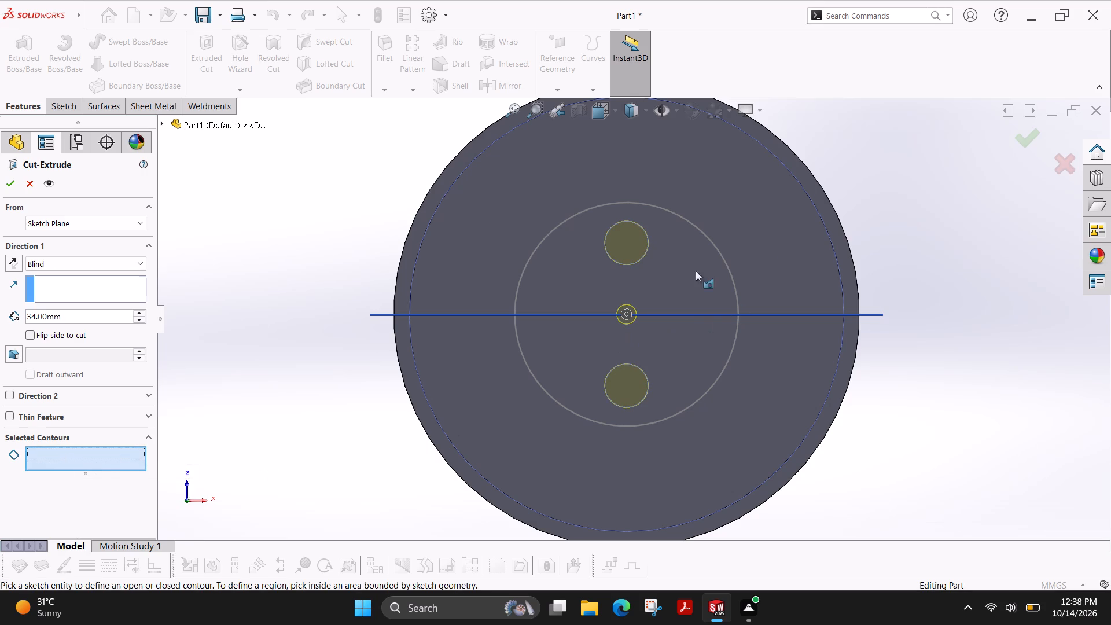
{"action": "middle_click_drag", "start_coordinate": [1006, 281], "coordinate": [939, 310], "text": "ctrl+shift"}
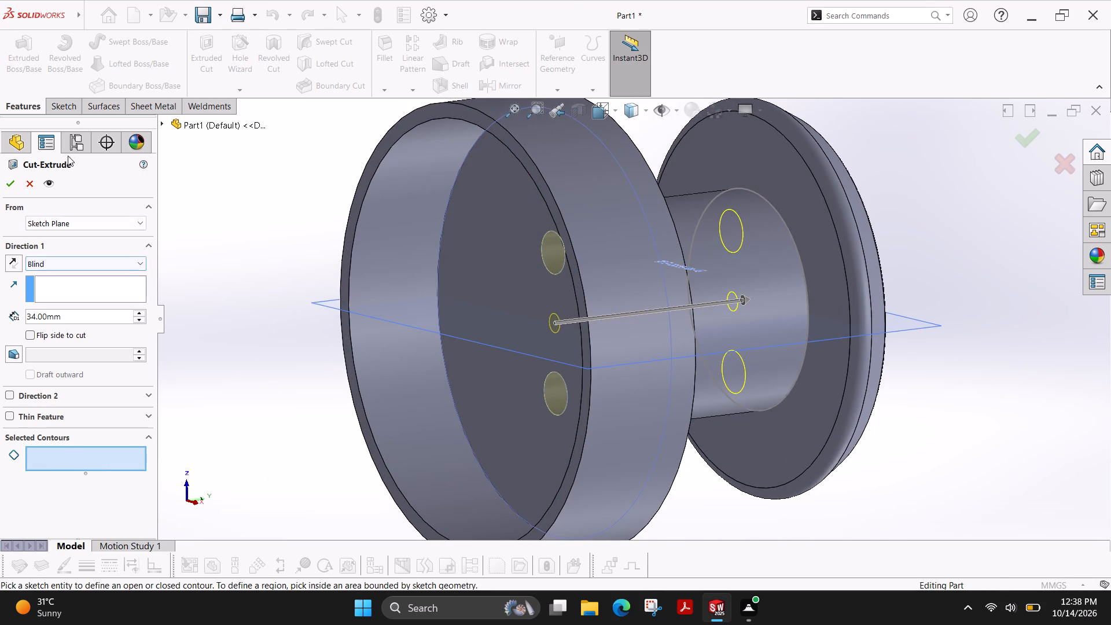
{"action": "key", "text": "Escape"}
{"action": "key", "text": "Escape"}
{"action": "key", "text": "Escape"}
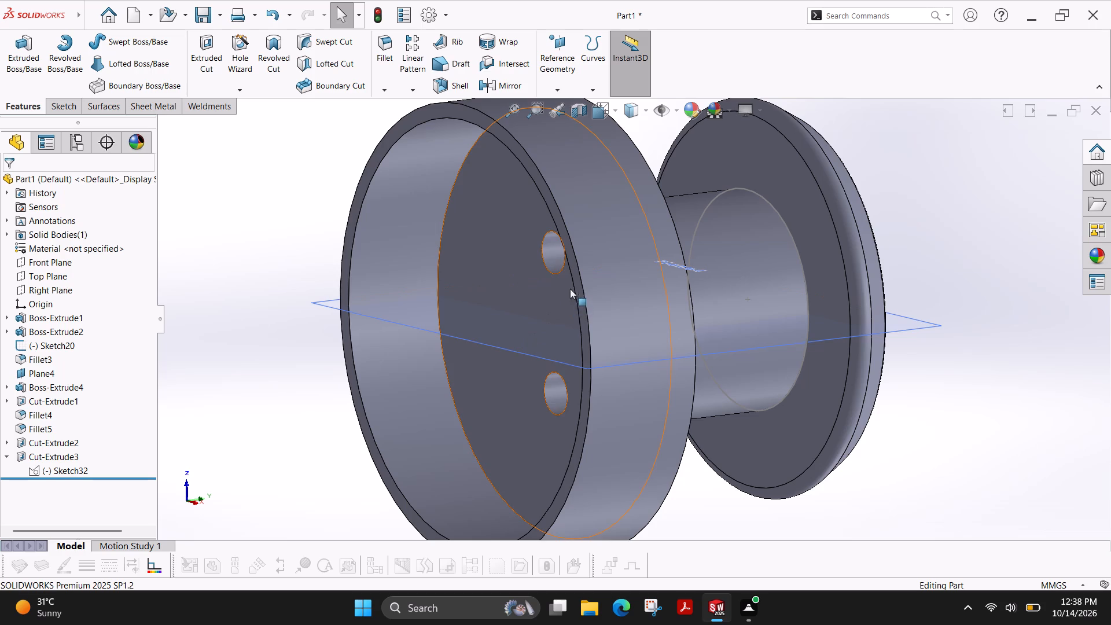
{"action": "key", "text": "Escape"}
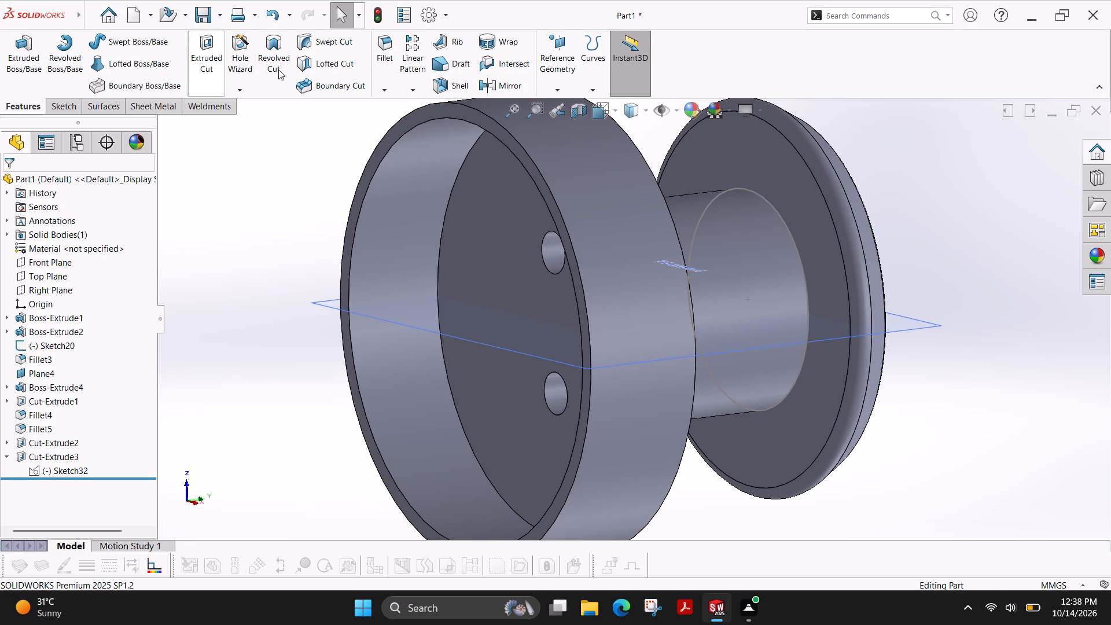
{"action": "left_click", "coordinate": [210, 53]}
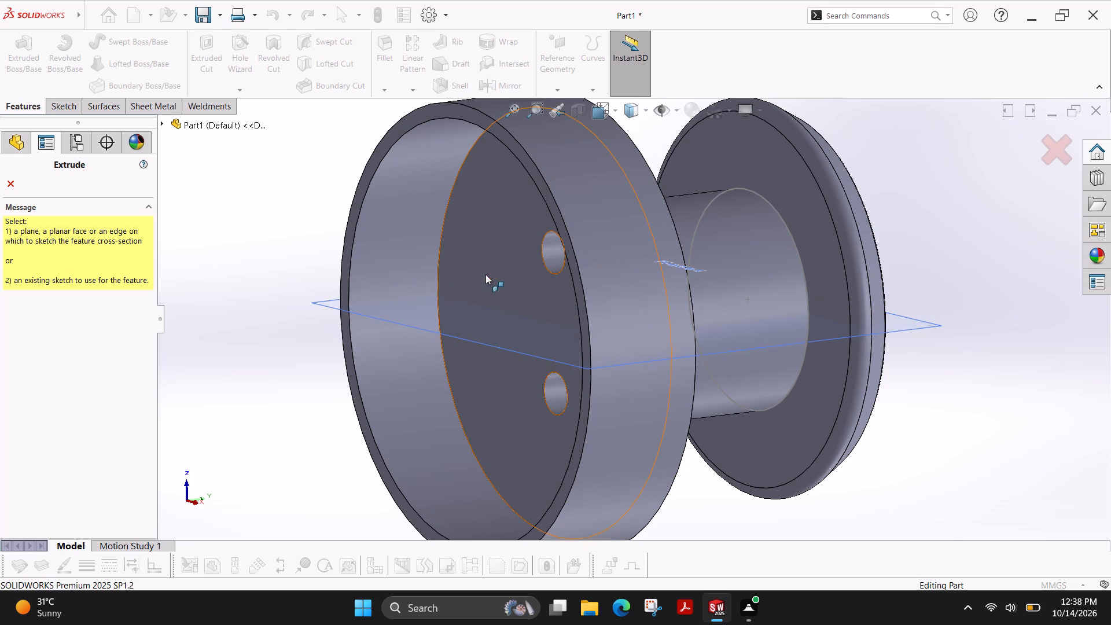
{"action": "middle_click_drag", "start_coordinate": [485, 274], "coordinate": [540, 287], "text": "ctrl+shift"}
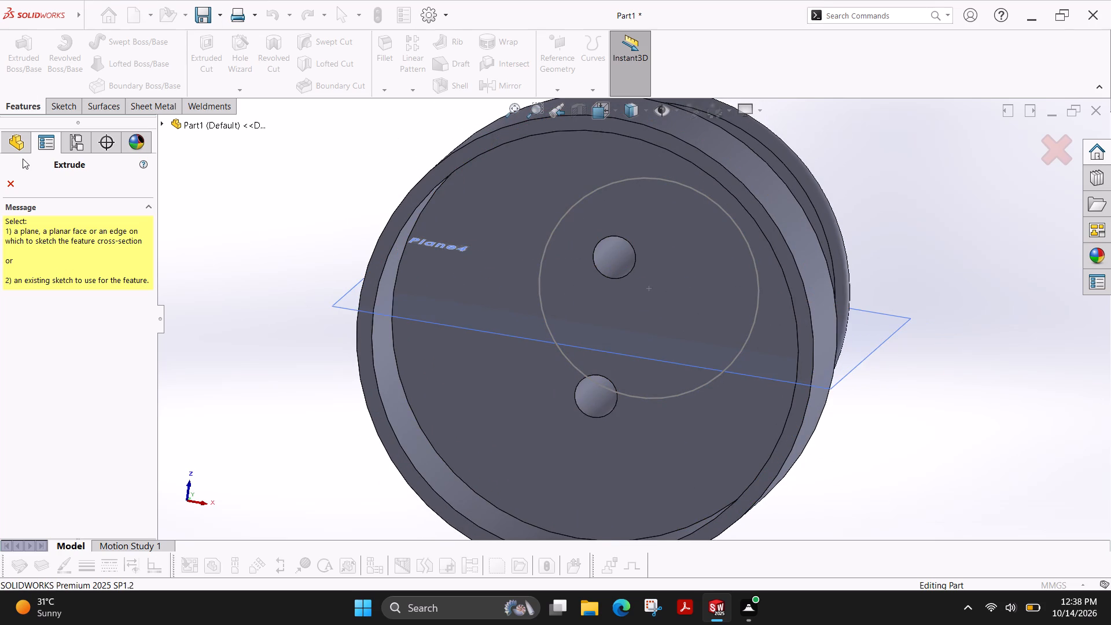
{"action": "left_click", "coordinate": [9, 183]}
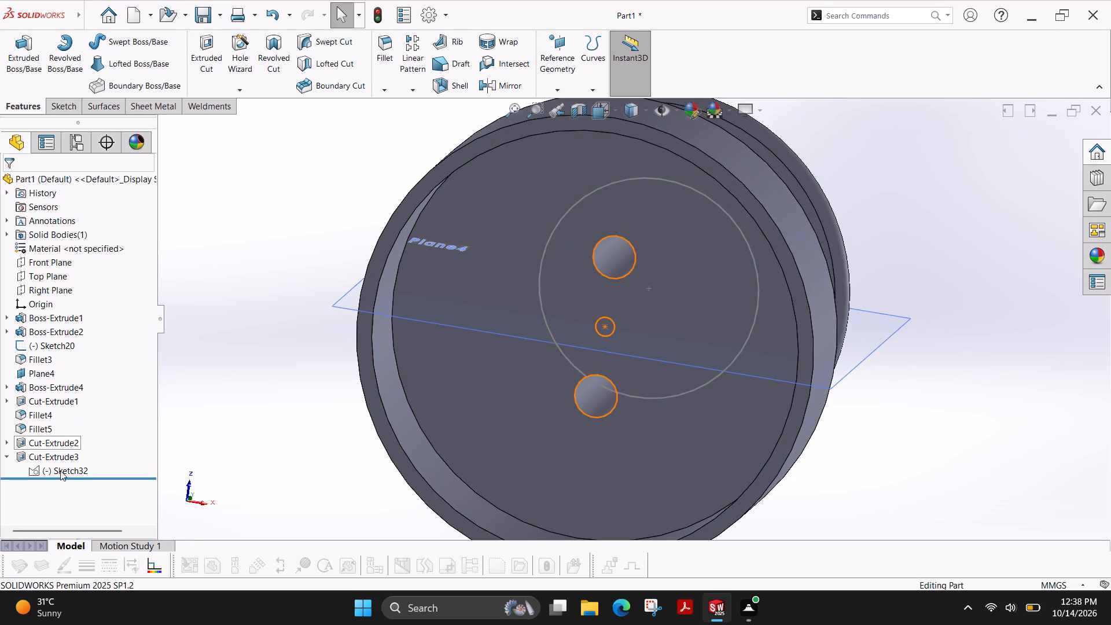
Show the three-circle sketch used by the two-hole cut in the recess floor.
{"action": "left_click", "coordinate": [60, 470]}
{"action": "left_click", "coordinate": [70, 455]}
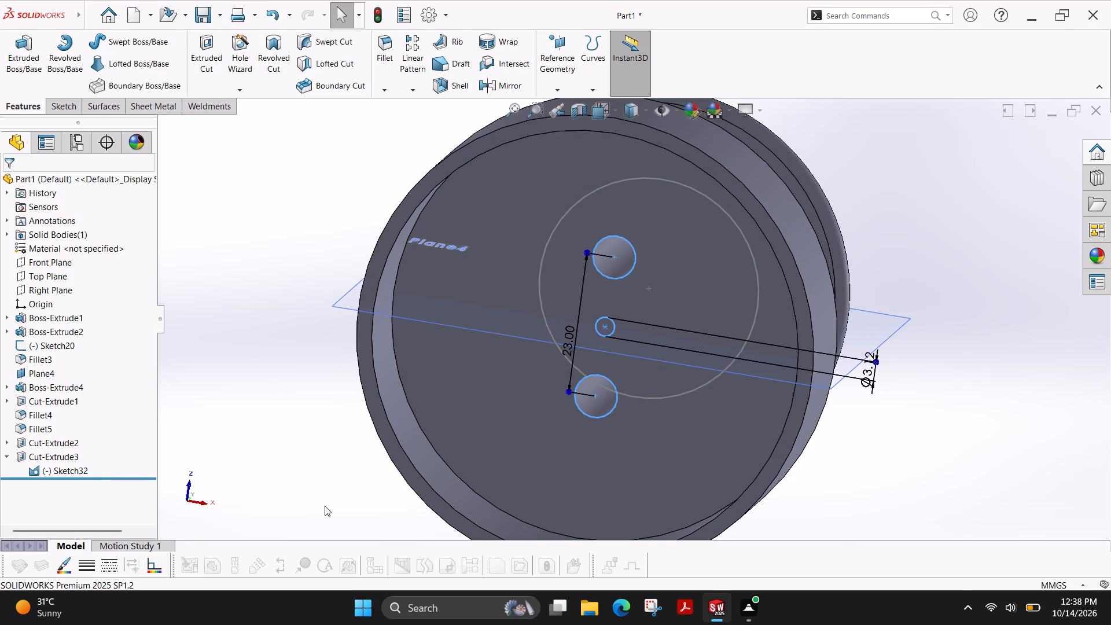
{"action": "key", "text": "Escape"}
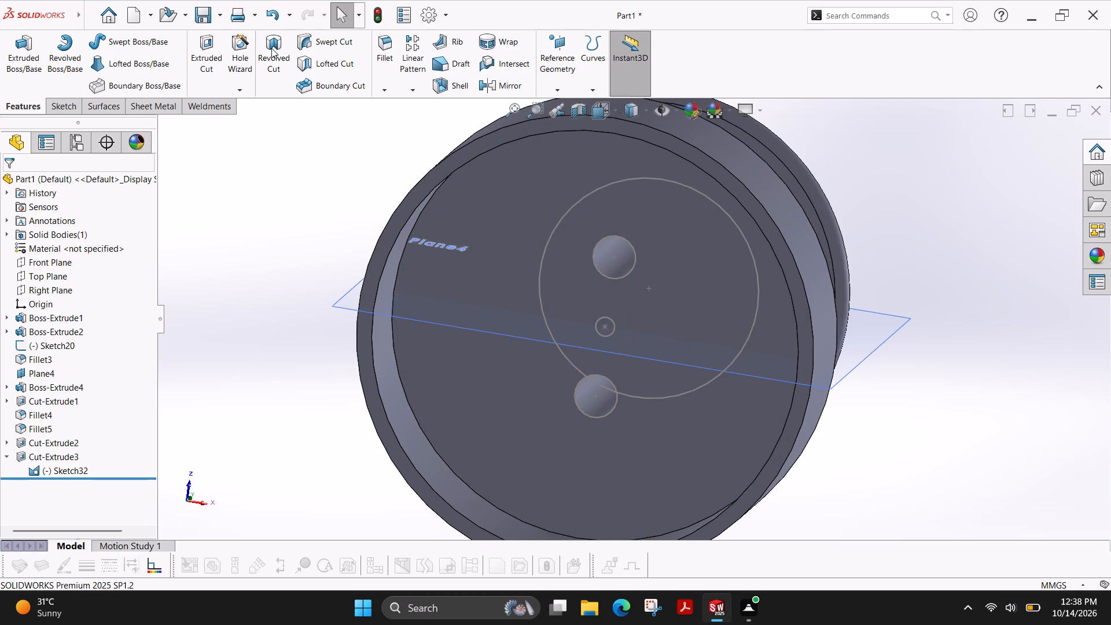
Extrude-cut only the small central circle of the three-circle sketch to a blind depth of 9 mm.
{"action": "left_click", "coordinate": [217, 52]}
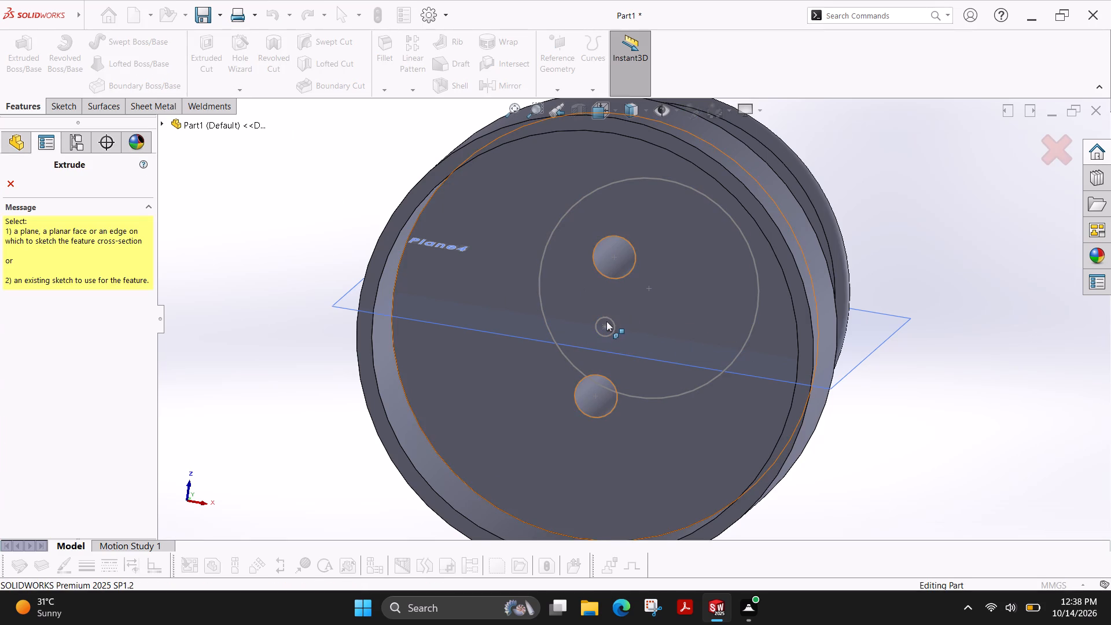
{"action": "left_click", "coordinate": [606, 318]}
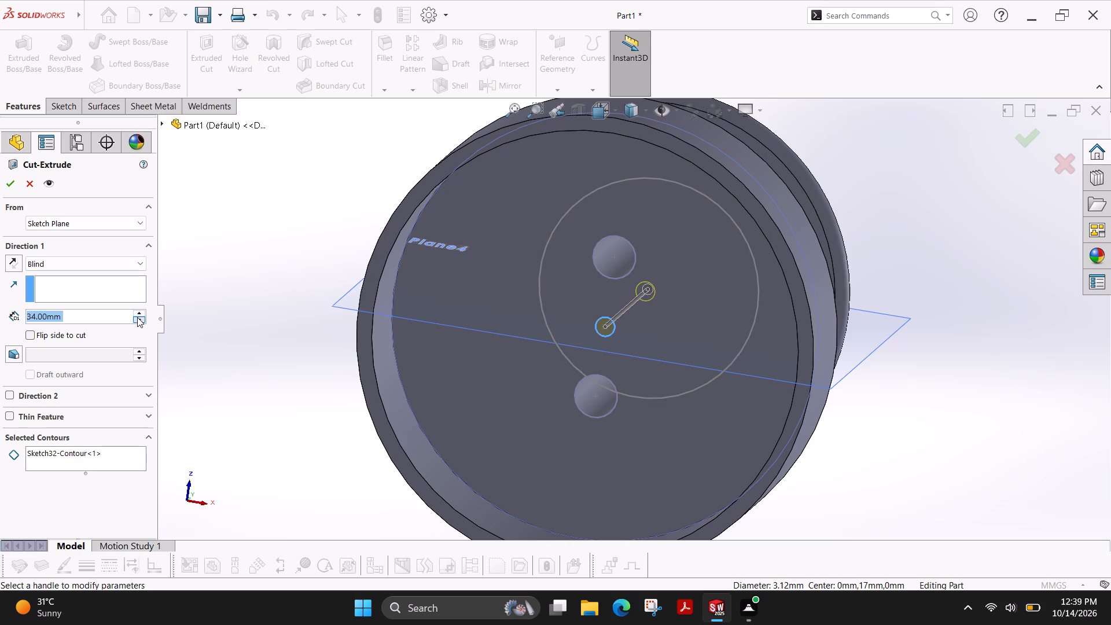
{"action": "key", "text": "9"}
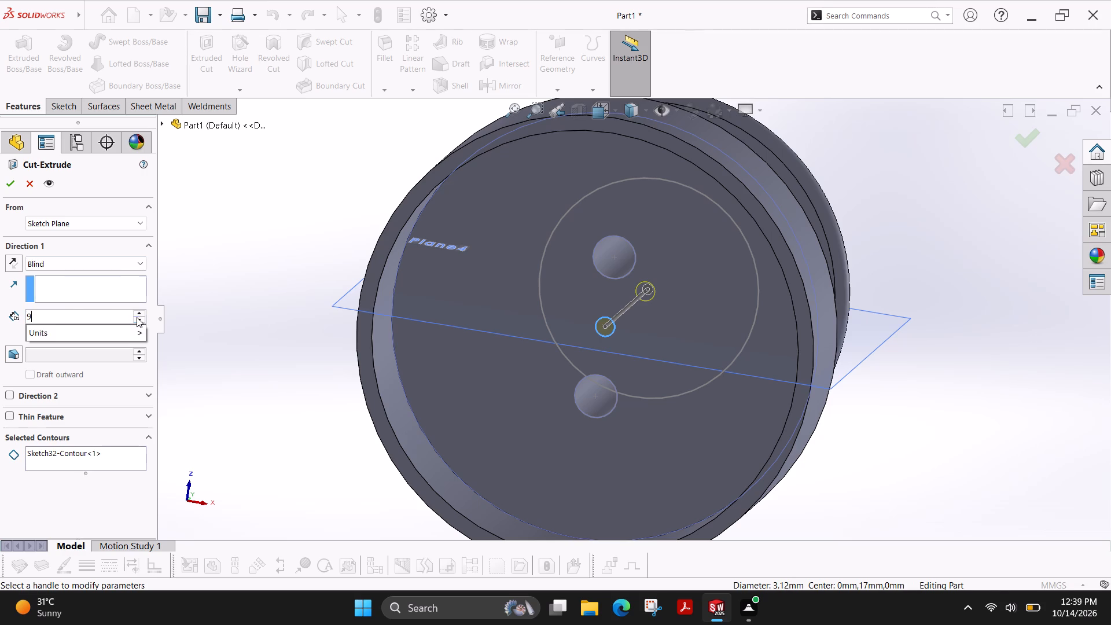
{"action": "key", "text": "Return"}
{"action": "left_click", "coordinate": [20, 181]}
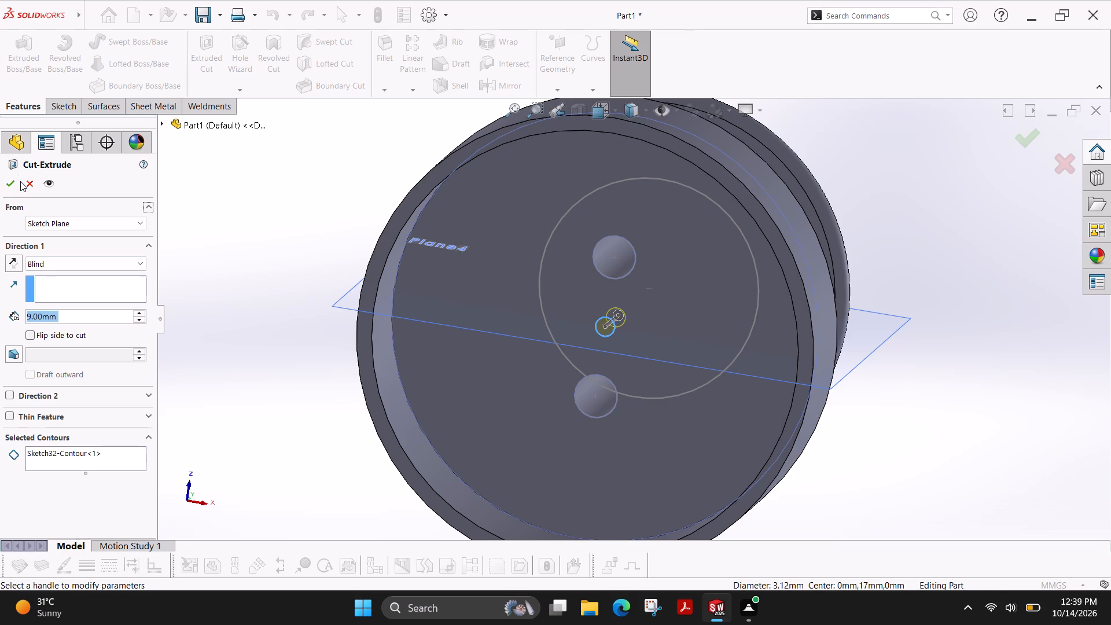
{"action": "left_click", "coordinate": [16, 181]}
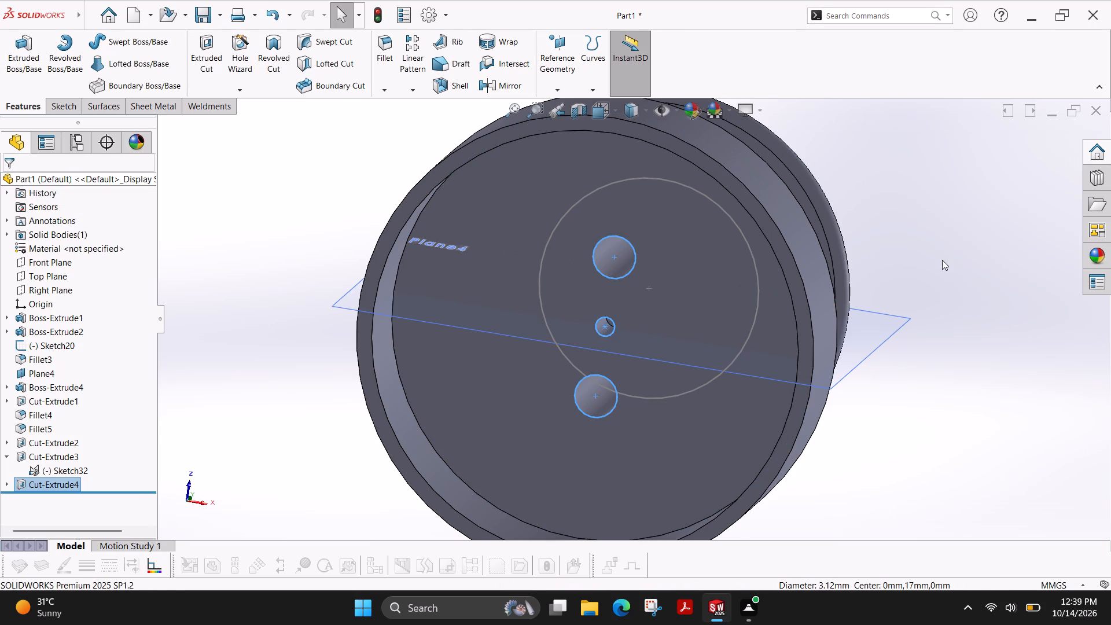
Examine the new central hole in the recess floor and the part's exterior from several angles.
{"action": "middle_click_drag", "start_coordinate": [942, 260], "coordinate": [948, 237], "text": "ctrl+shift"}
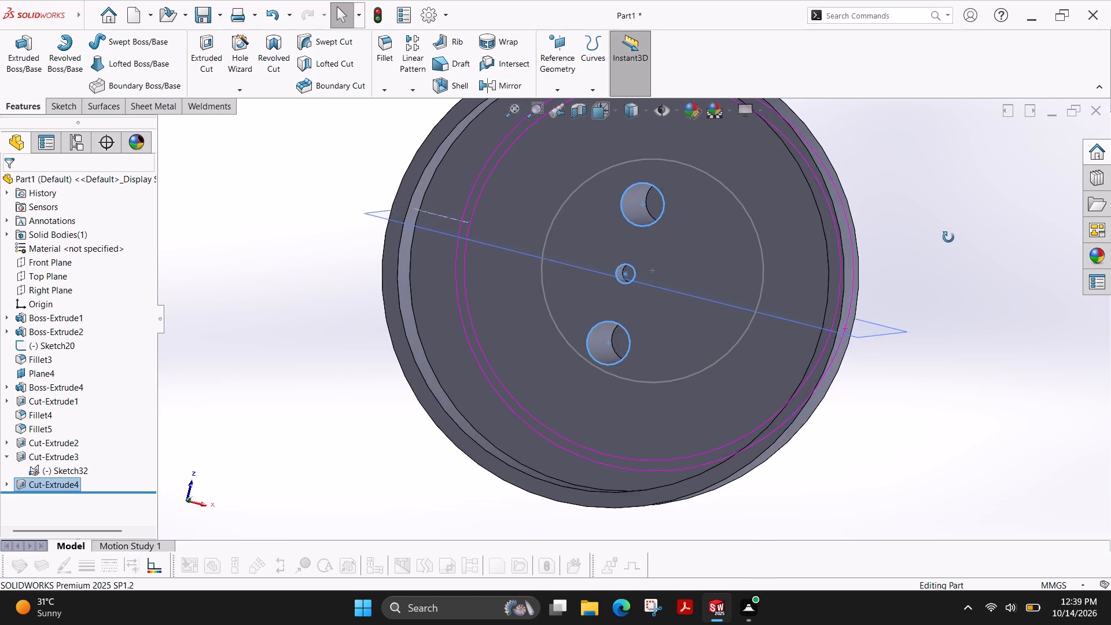
{"action": "middle_click_drag", "start_coordinate": [948, 237], "coordinate": [913, 310], "text": "ctrl+shift"}
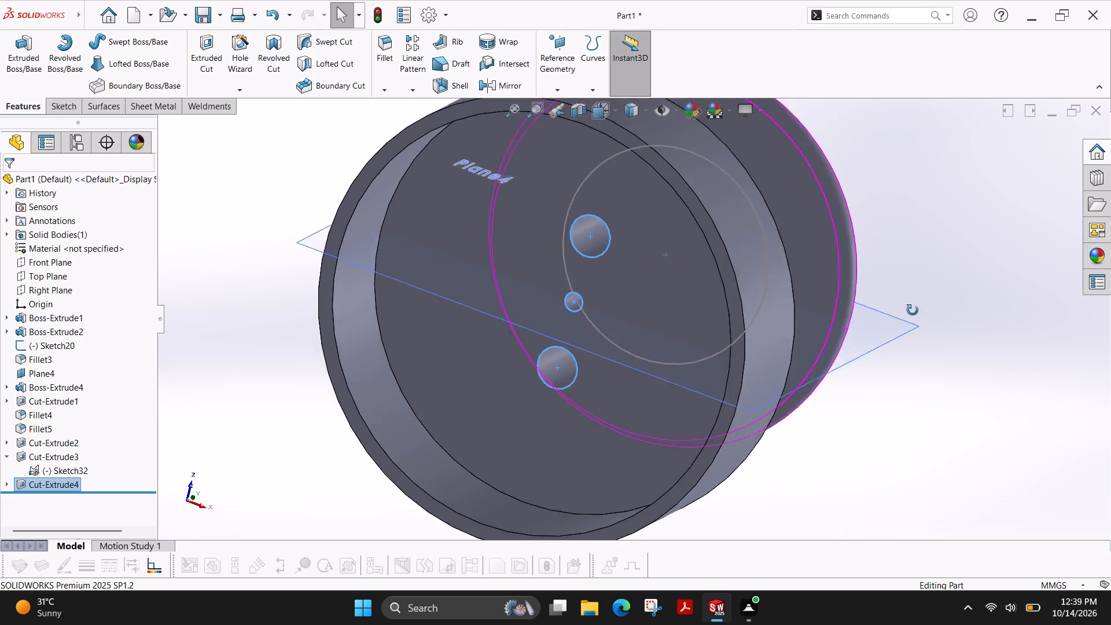
{"action": "middle_click_drag", "start_coordinate": [913, 310], "coordinate": [840, 425], "text": "ctrl+shift"}
{"action": "key", "text": "Escape"}
{"action": "key", "text": "Escape"}
{"action": "scroll", "coordinate": [869, 391], "scroll_direction": "up", "scroll_amount": 3}
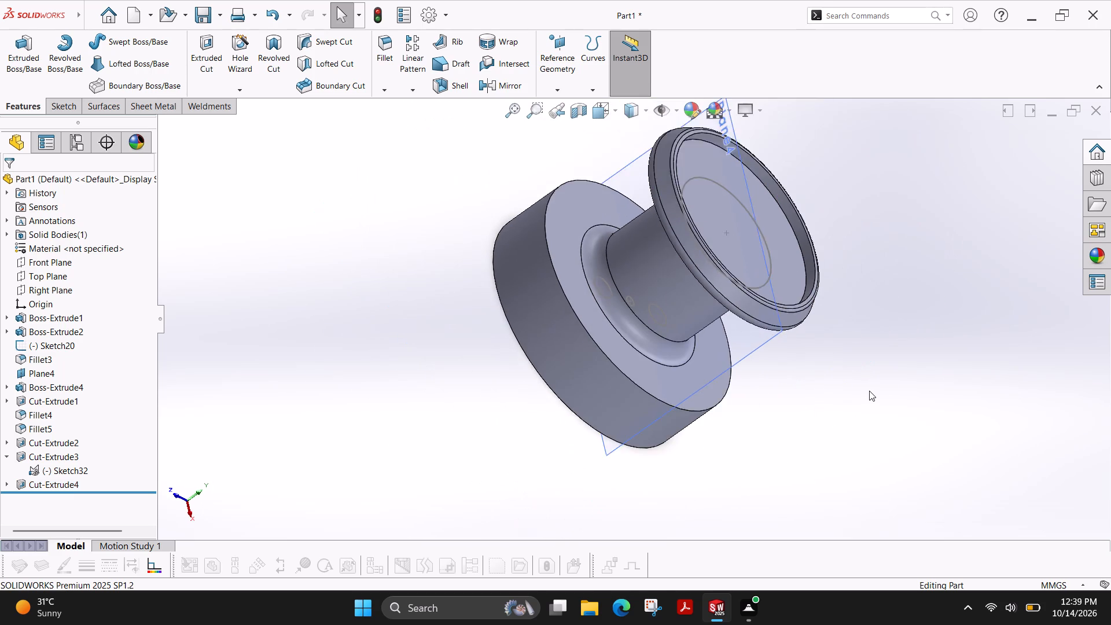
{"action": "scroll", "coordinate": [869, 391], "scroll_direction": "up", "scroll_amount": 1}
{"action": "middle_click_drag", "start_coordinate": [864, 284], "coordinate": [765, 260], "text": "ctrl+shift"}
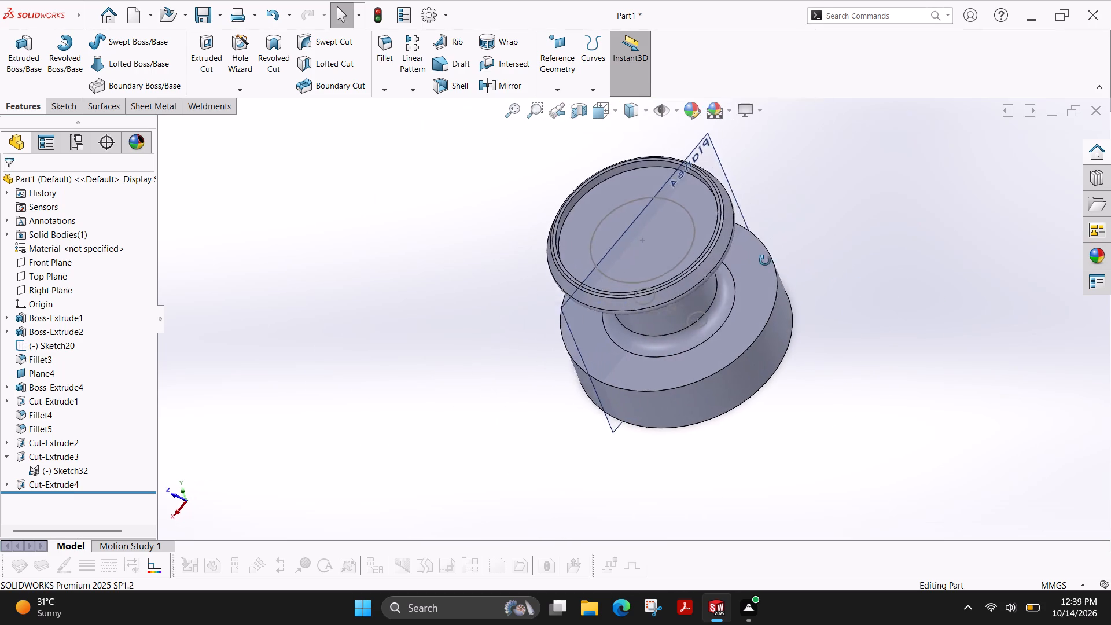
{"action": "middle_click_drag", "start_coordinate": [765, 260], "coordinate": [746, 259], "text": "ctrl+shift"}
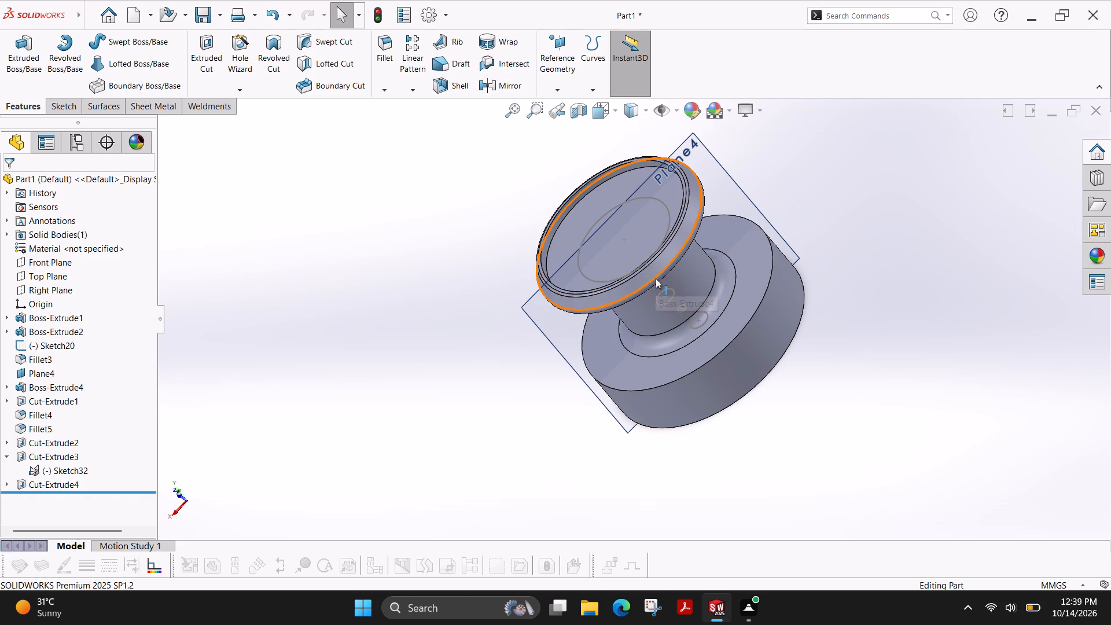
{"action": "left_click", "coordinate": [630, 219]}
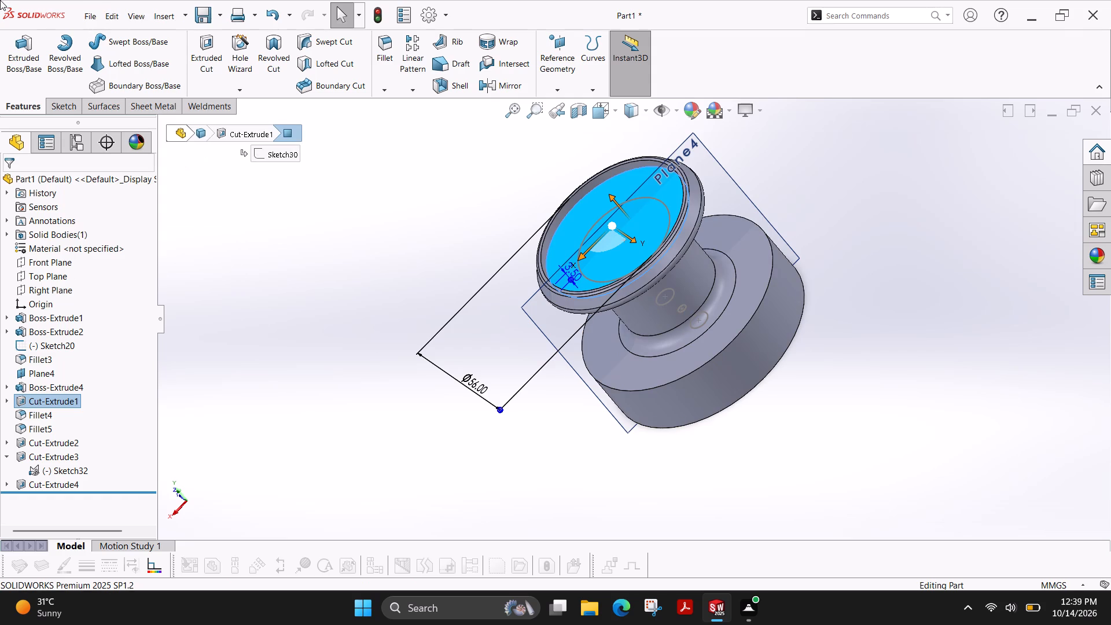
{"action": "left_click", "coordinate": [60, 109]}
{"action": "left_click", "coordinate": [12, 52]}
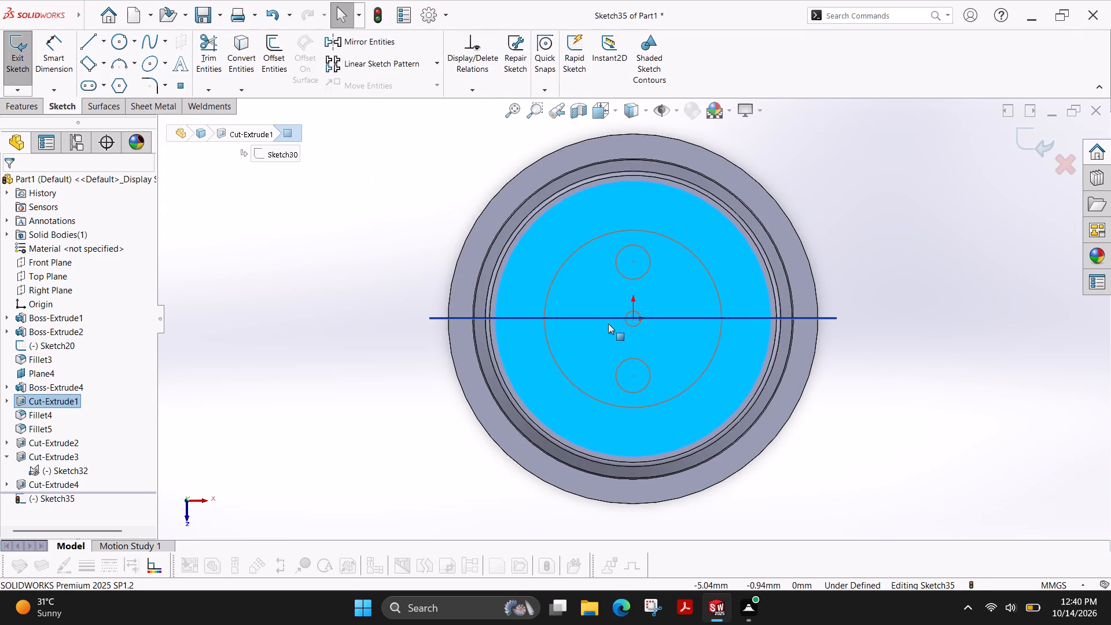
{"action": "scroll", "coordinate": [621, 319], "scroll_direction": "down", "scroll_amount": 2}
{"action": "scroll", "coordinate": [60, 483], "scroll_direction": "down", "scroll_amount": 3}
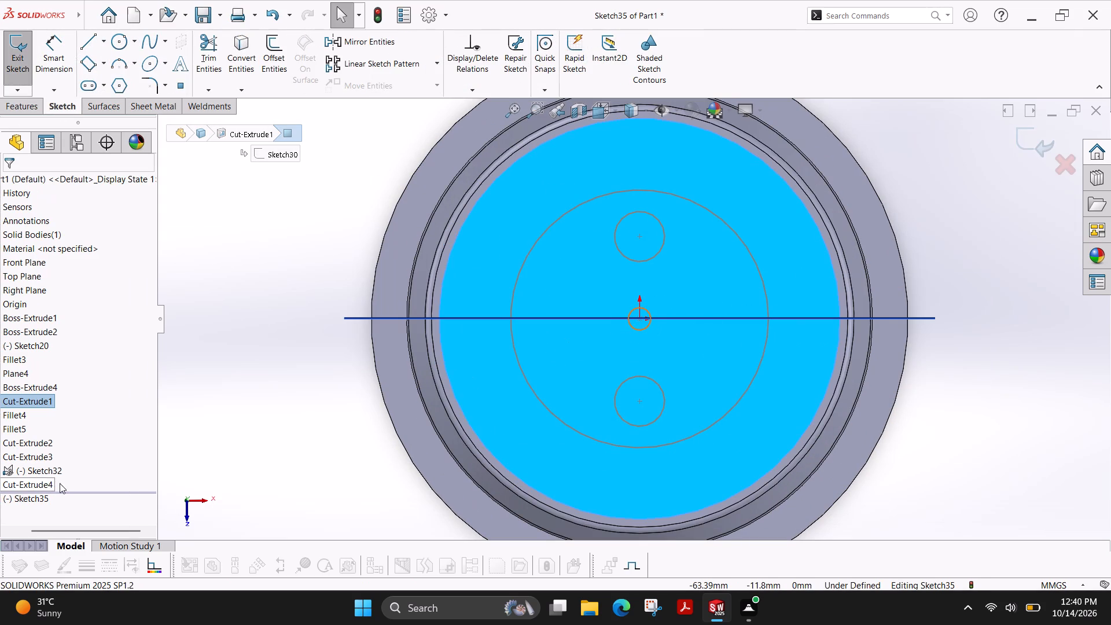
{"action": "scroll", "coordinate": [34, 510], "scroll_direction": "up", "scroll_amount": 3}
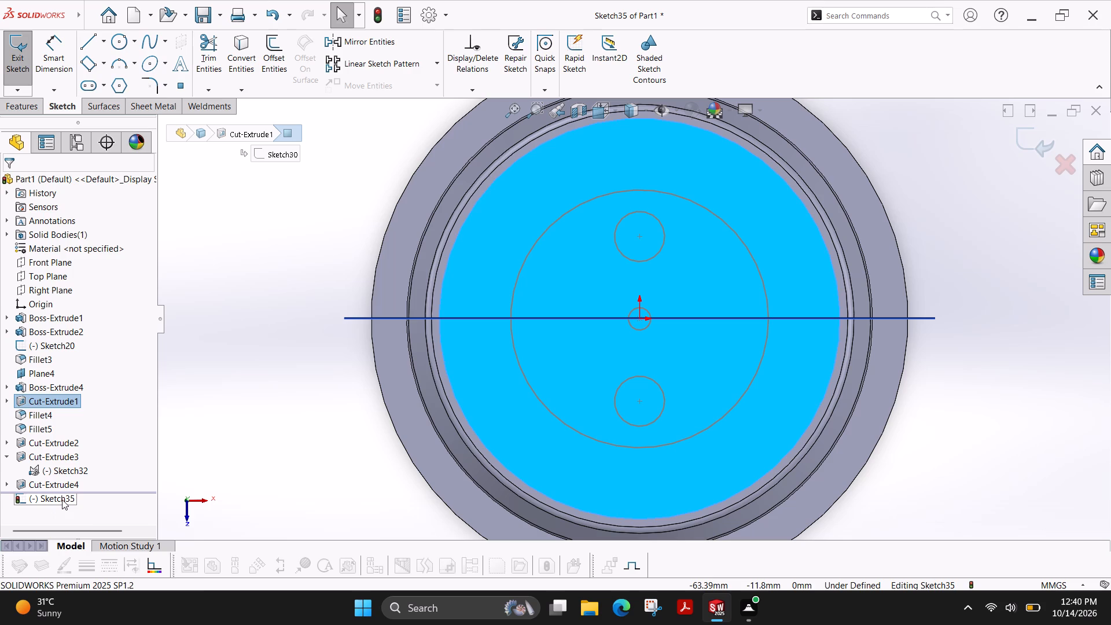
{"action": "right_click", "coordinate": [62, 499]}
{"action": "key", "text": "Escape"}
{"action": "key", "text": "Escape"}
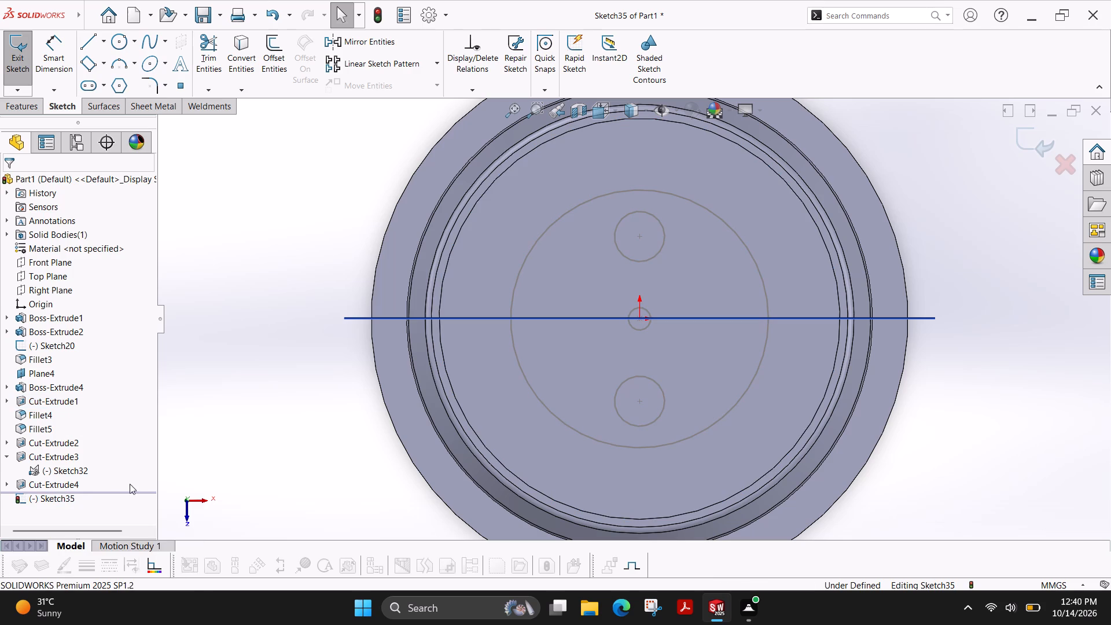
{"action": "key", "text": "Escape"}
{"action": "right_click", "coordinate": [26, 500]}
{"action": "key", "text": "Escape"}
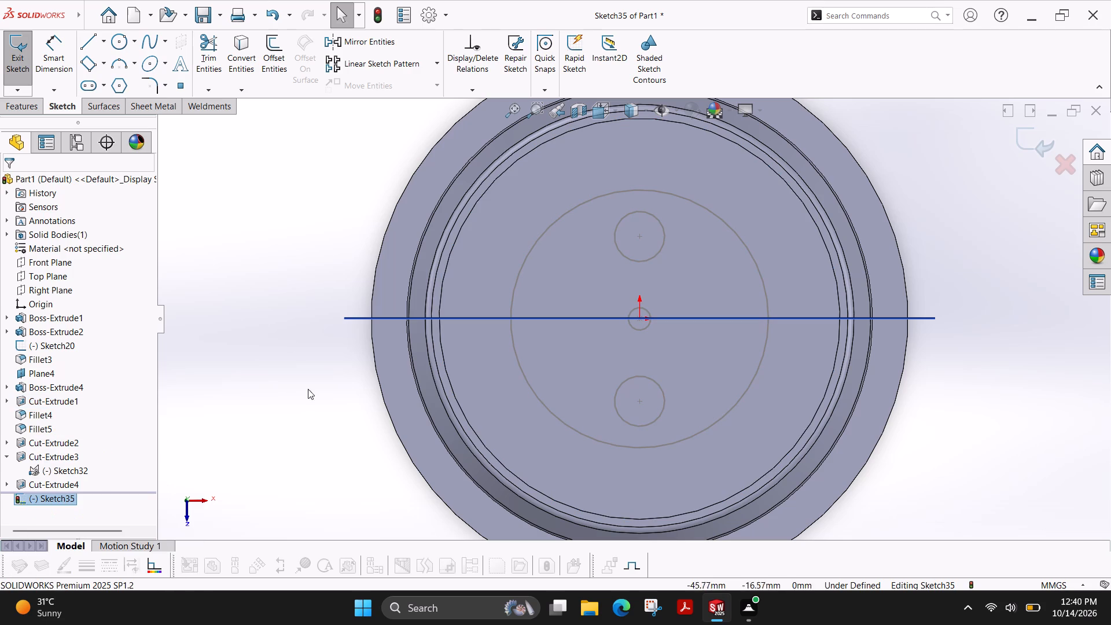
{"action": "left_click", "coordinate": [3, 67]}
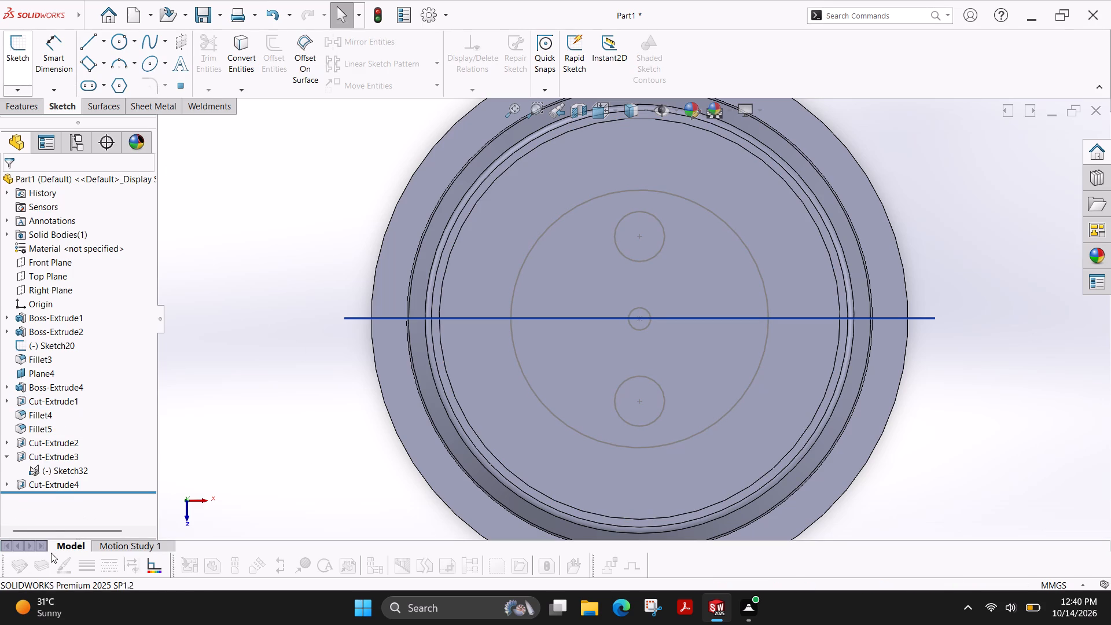
Hide the three-circle sketch used by the recess-floor hole cuts.
{"action": "right_click", "coordinate": [60, 472]}
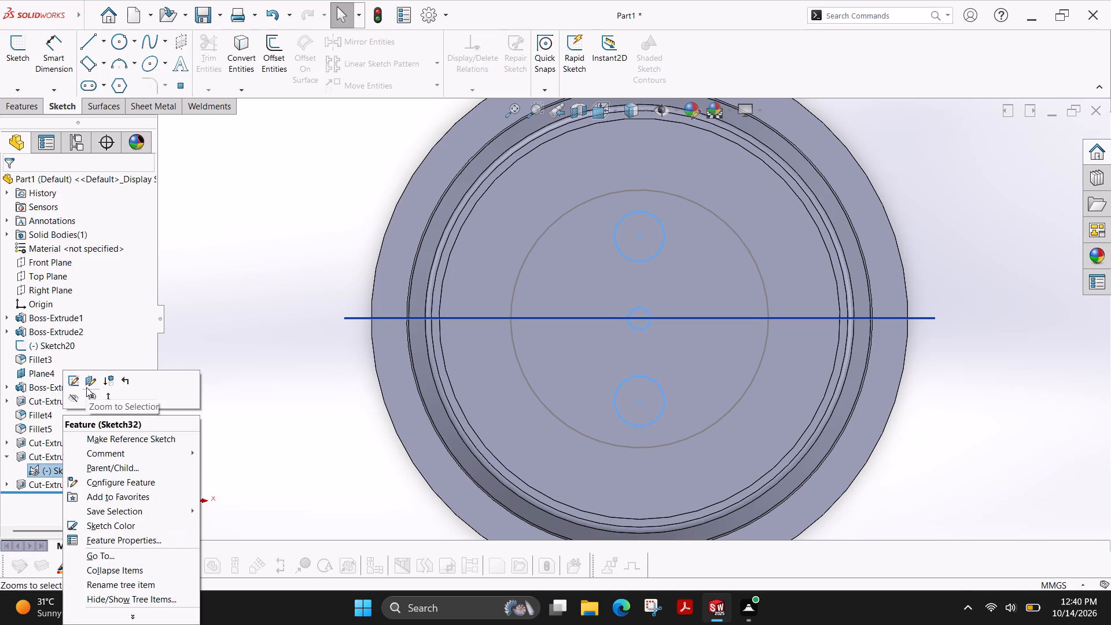
{"action": "left_click", "coordinate": [72, 399]}
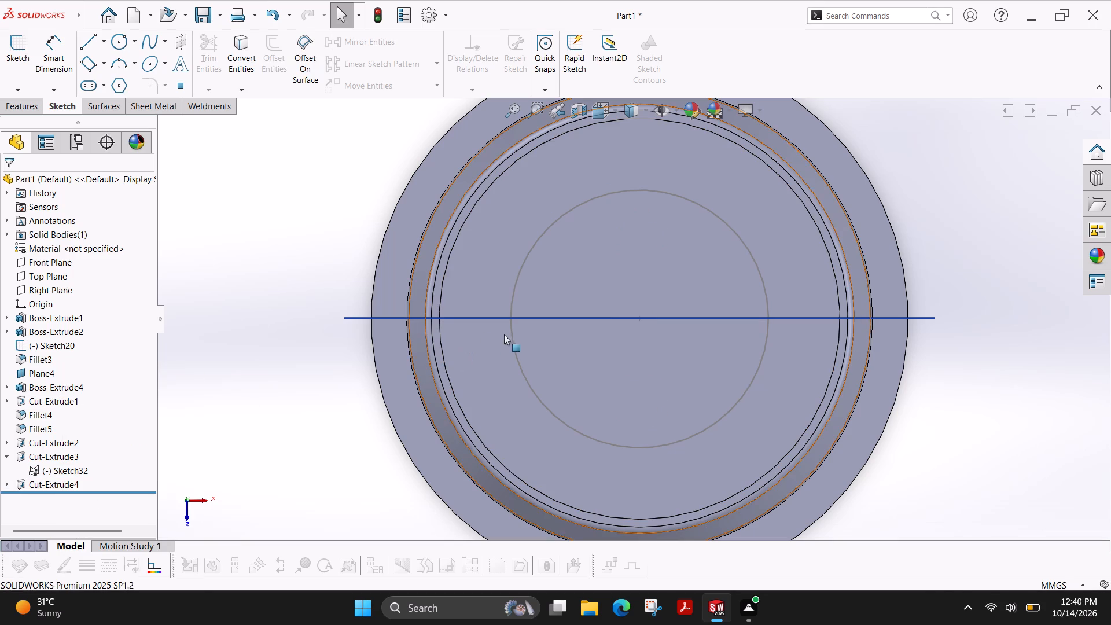
Hide the standalone sketch with the single 36 mm circle that shows through the top disc.
{"action": "left_click", "coordinate": [514, 342]}
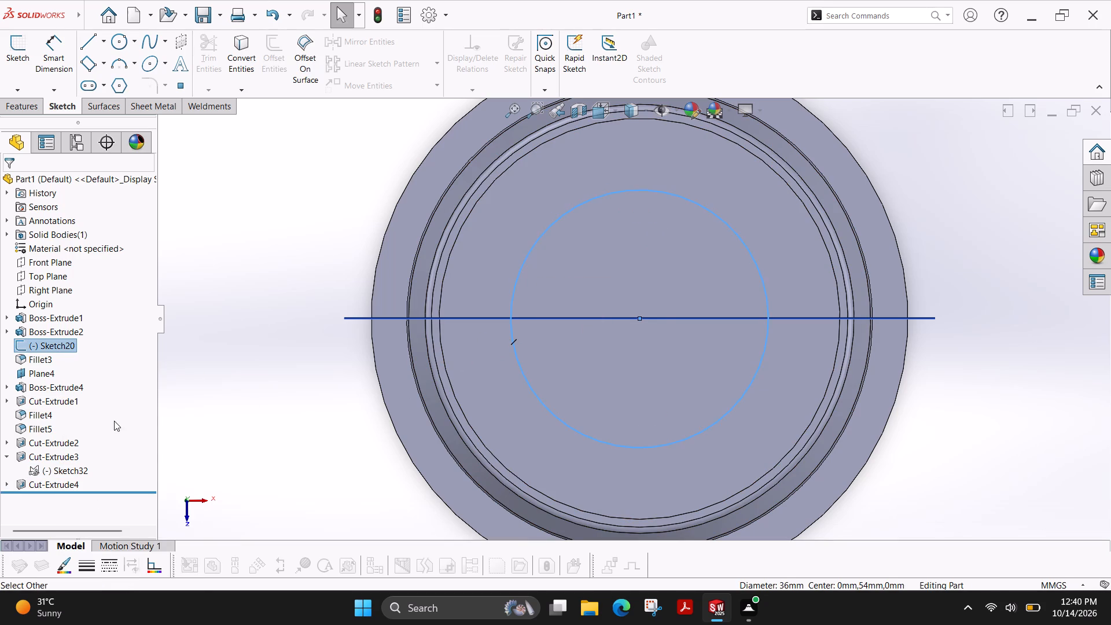
{"action": "key", "text": "Escape"}
{"action": "left_click", "coordinate": [50, 348]}
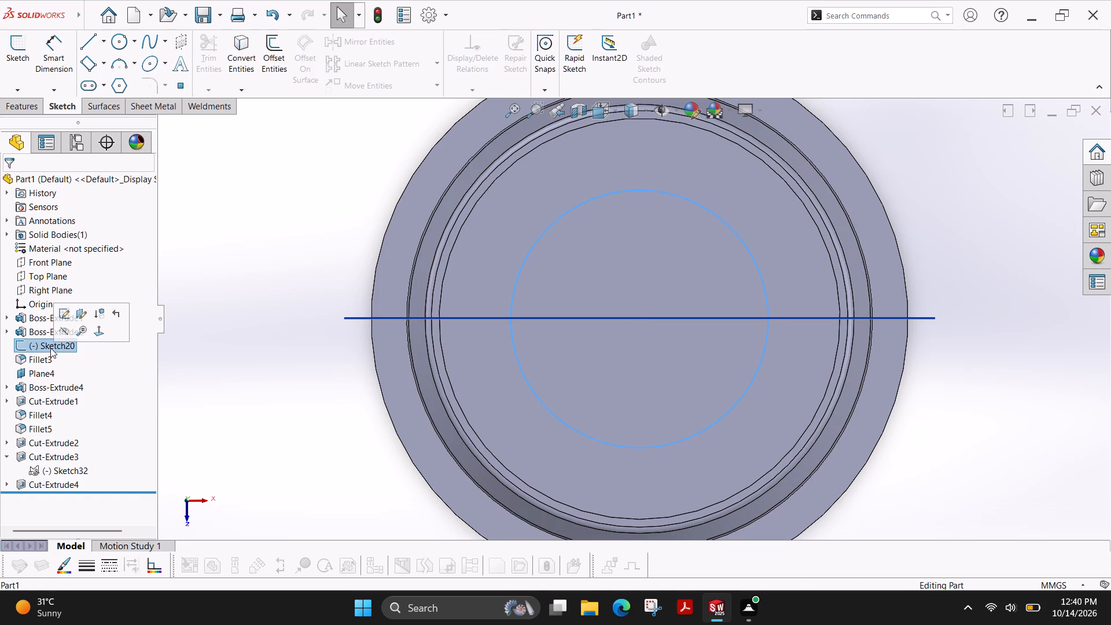
{"action": "right_click", "coordinate": [50, 348]}
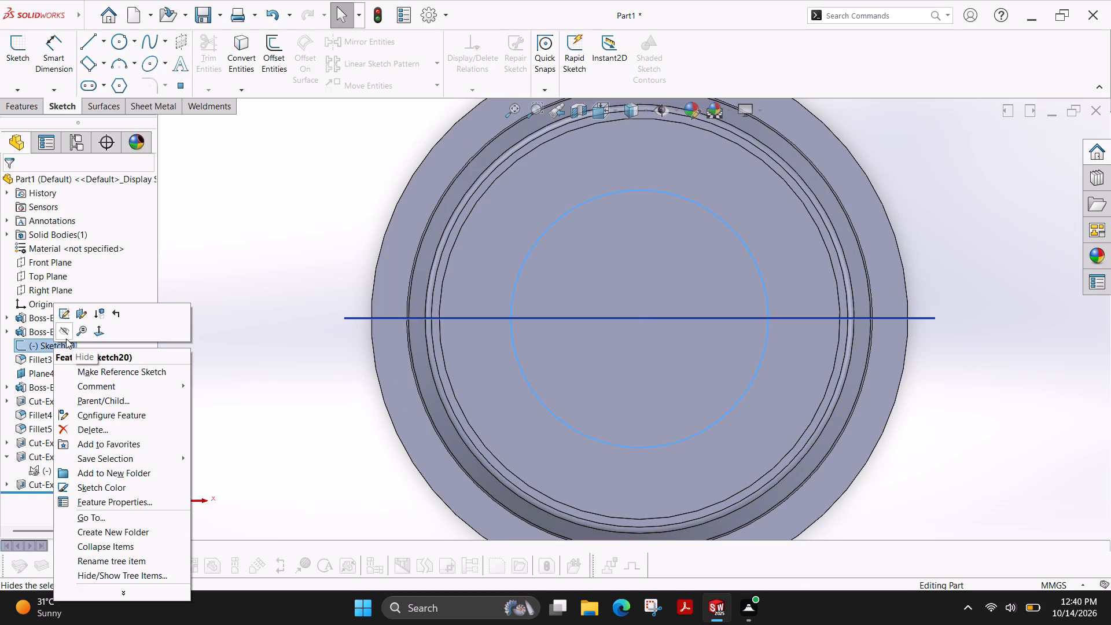
{"action": "left_click", "coordinate": [65, 330]}
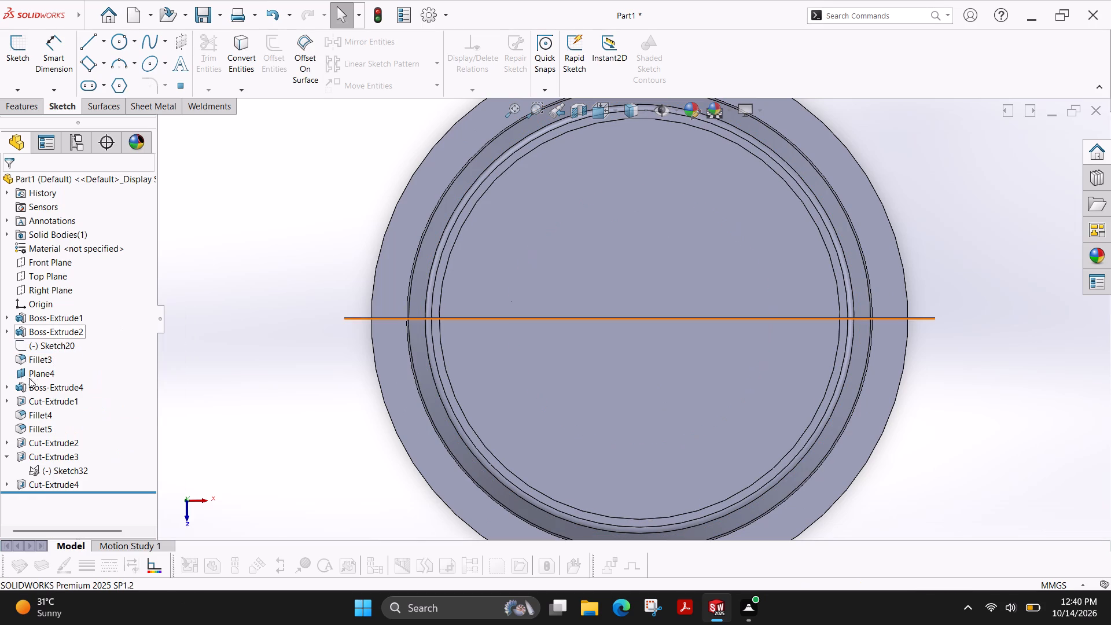
Start a sketch on the top disc's recessed face and draw a circle of about 7.2 mm radius centred on the origin.
{"action": "scroll", "coordinate": [357, 317], "scroll_direction": "down", "scroll_amount": 1}
{"action": "scroll", "coordinate": [355, 318], "scroll_direction": "up", "scroll_amount": 2}
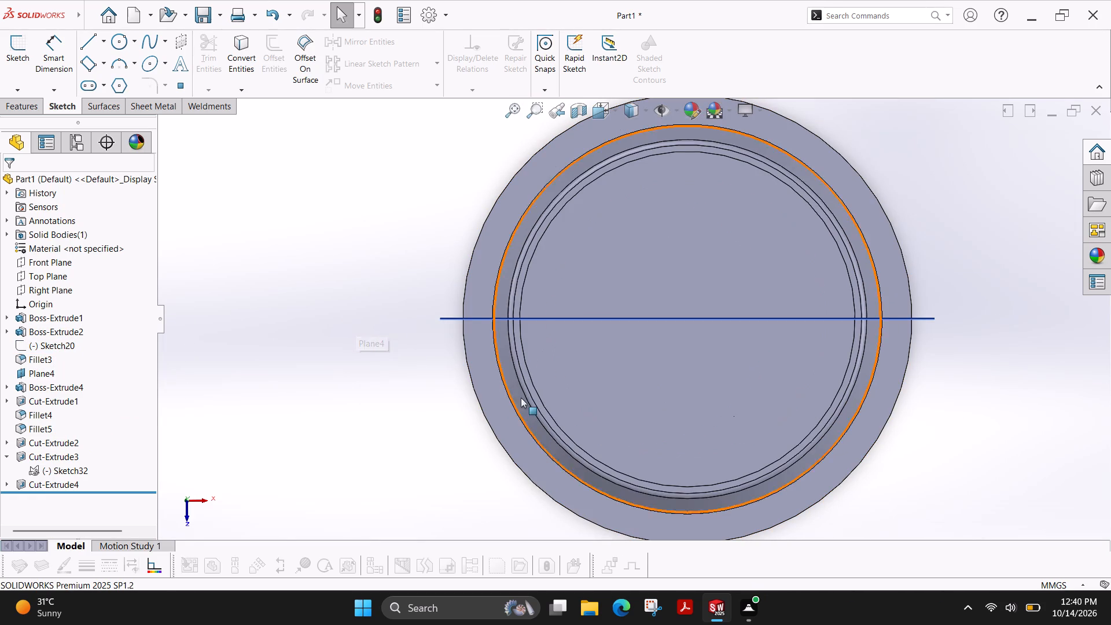
{"action": "middle_click_drag", "start_coordinate": [694, 348], "coordinate": [616, 269], "text": "ctrl+shift"}
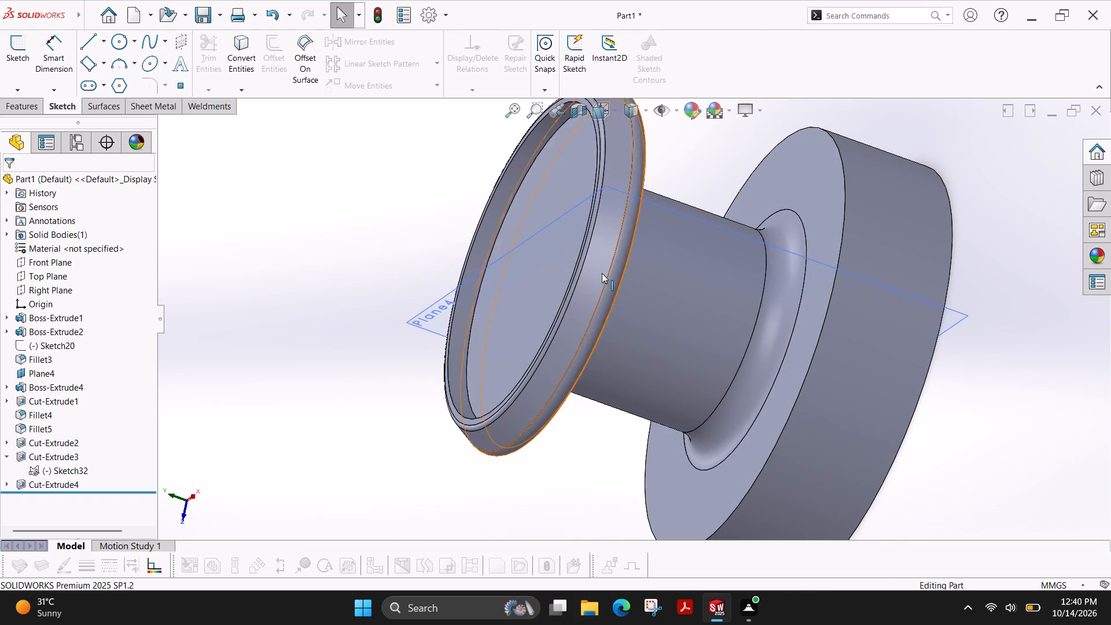
{"action": "left_click", "coordinate": [13, 59]}
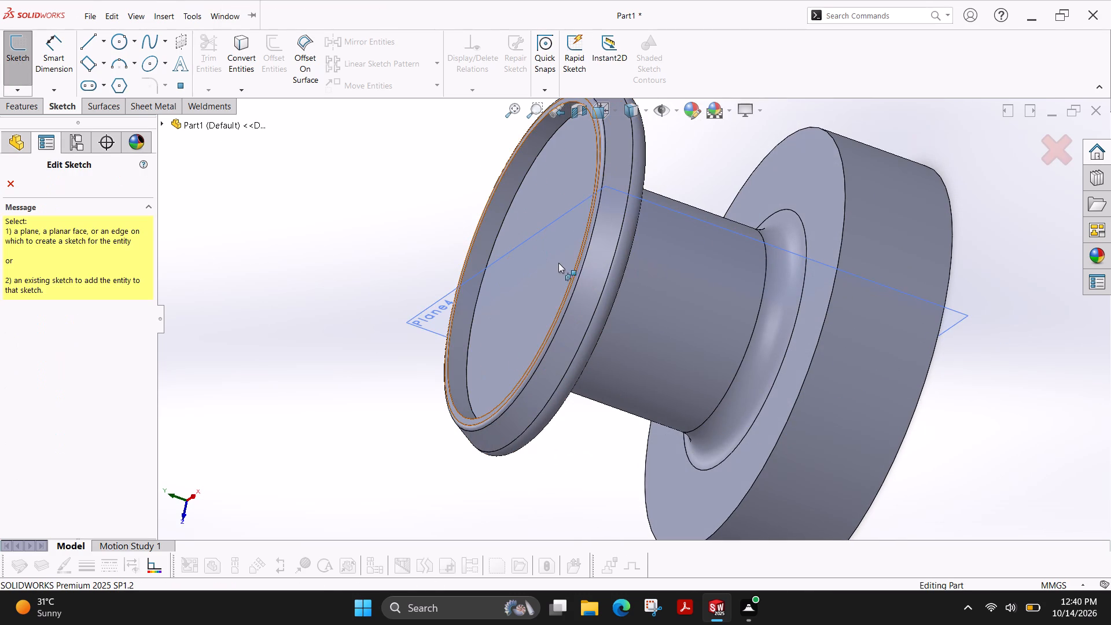
{"action": "left_click", "coordinate": [549, 265]}
{"action": "scroll", "coordinate": [713, 284], "scroll_direction": "down", "scroll_amount": 2}
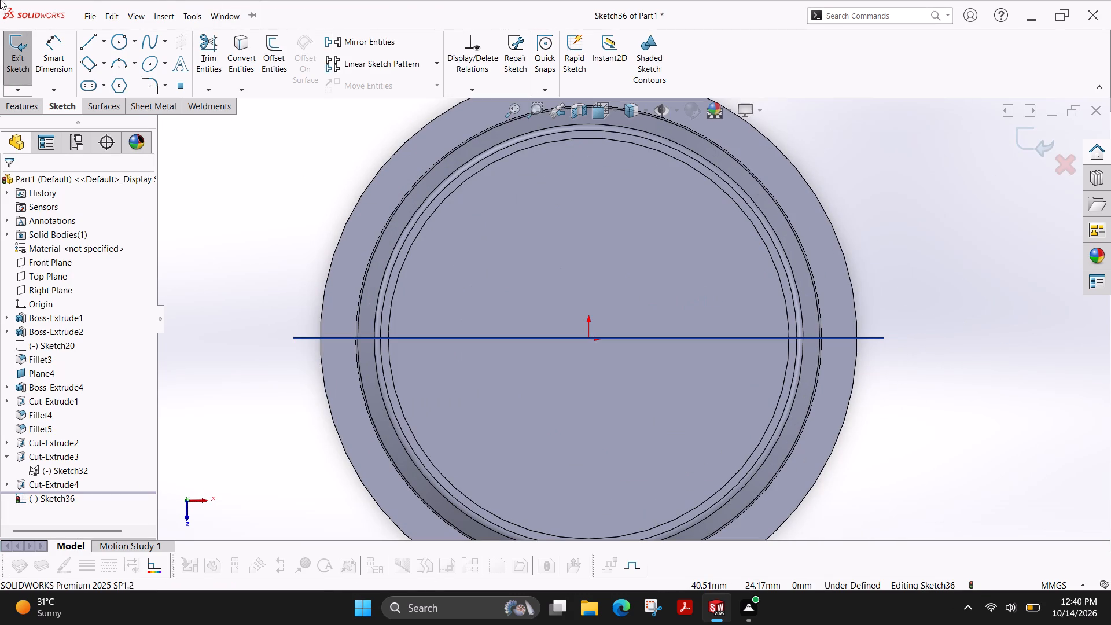
{"action": "left_click", "coordinate": [122, 42]}
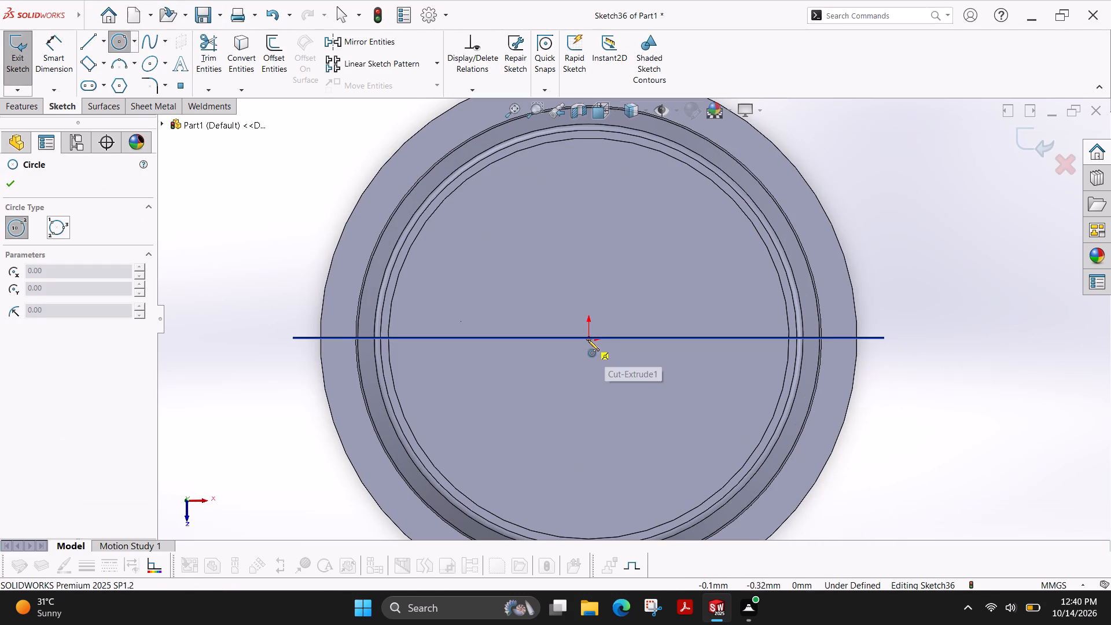
{"action": "left_click", "coordinate": [587, 339]}
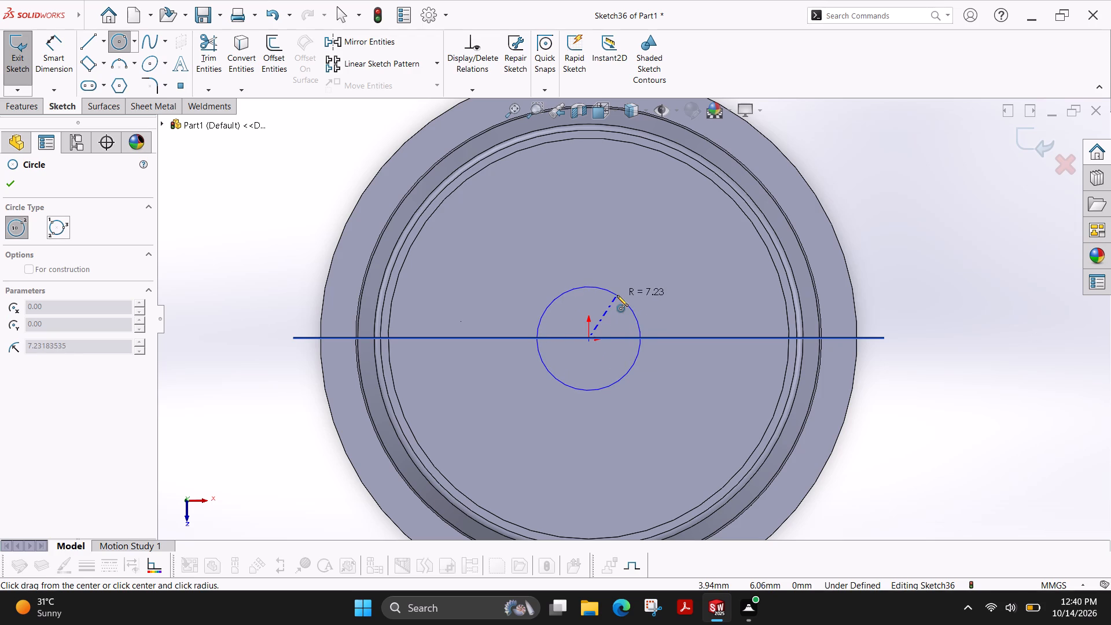
{"action": "left_click", "coordinate": [617, 295]}
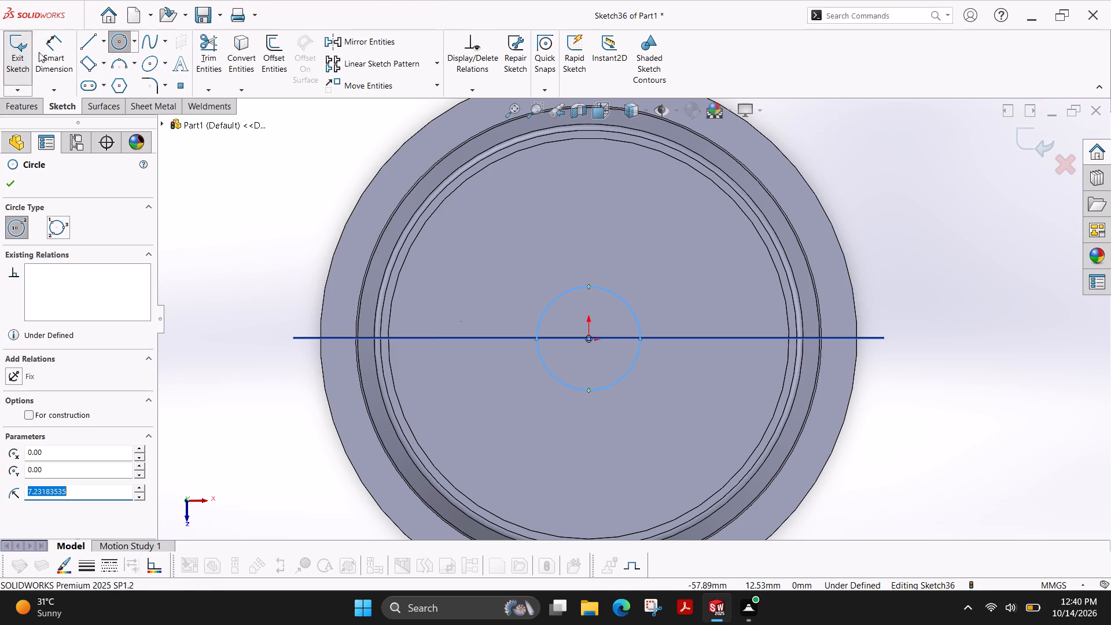
Dimension the new circle on the top disc's recessed face to a diameter of 8 mm.
{"action": "left_click", "coordinate": [54, 65]}
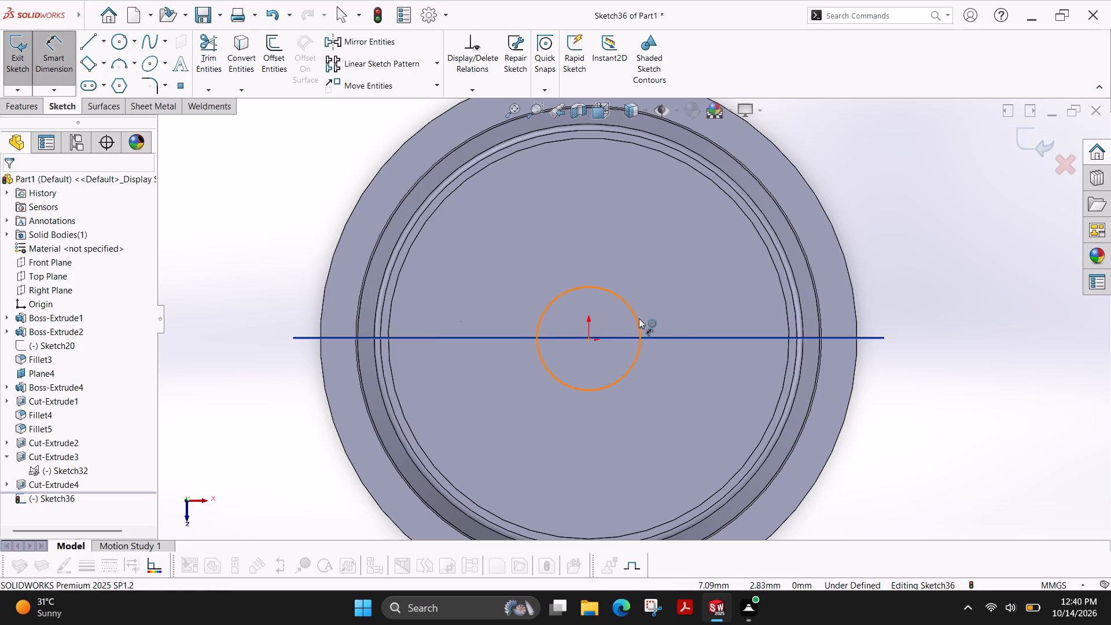
{"action": "left_click", "coordinate": [634, 318]}
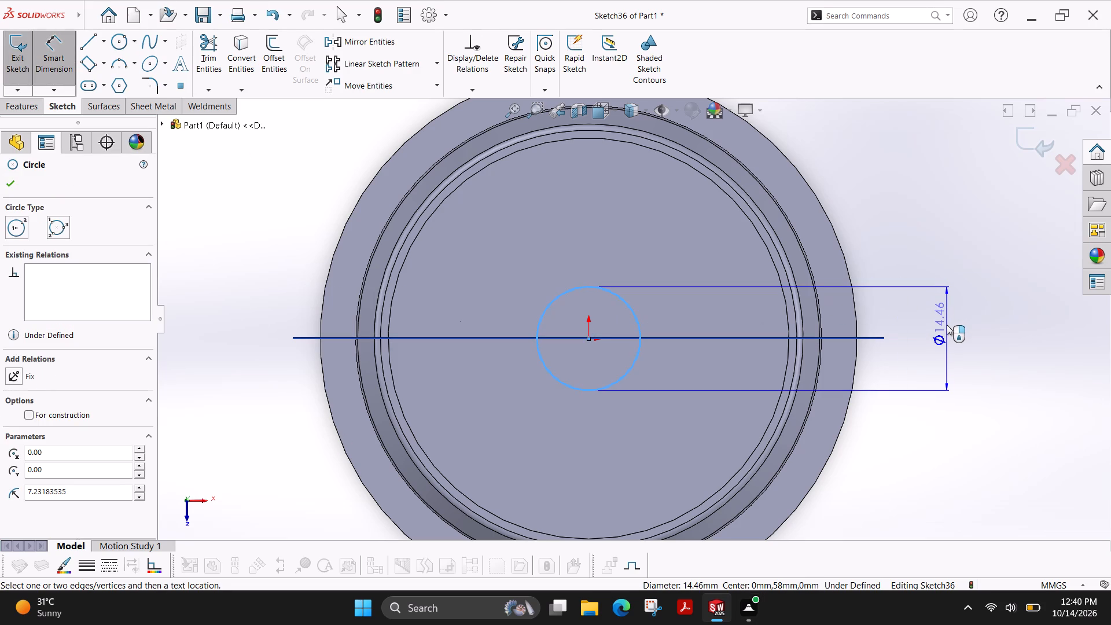
{"action": "left_click", "coordinate": [947, 325]}
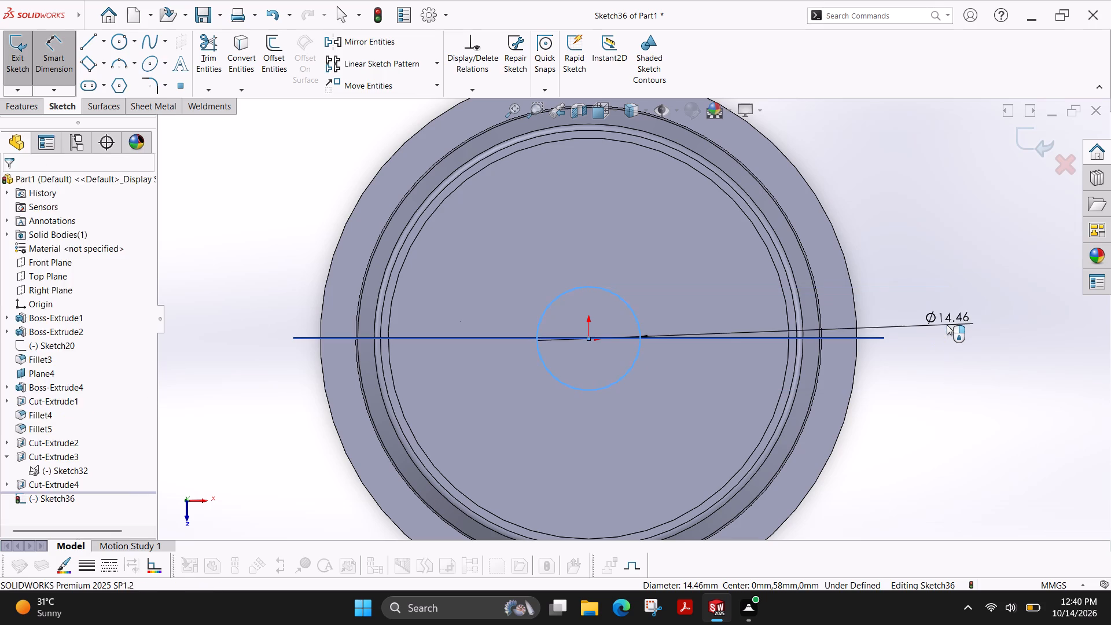
{"action": "key", "text": "8"}
{"action": "key", "text": "Return"}
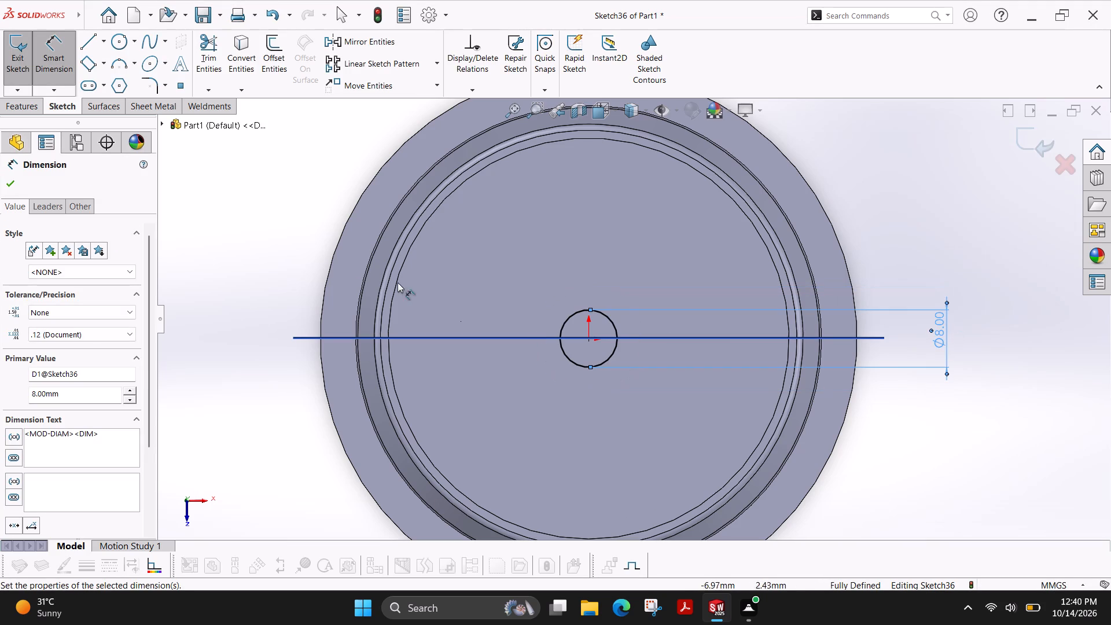
Extrude-cut the 8 mm circle from the top disc's recessed face into the boss to a blind depth of 25 mm.
{"action": "left_click", "coordinate": [23, 112]}
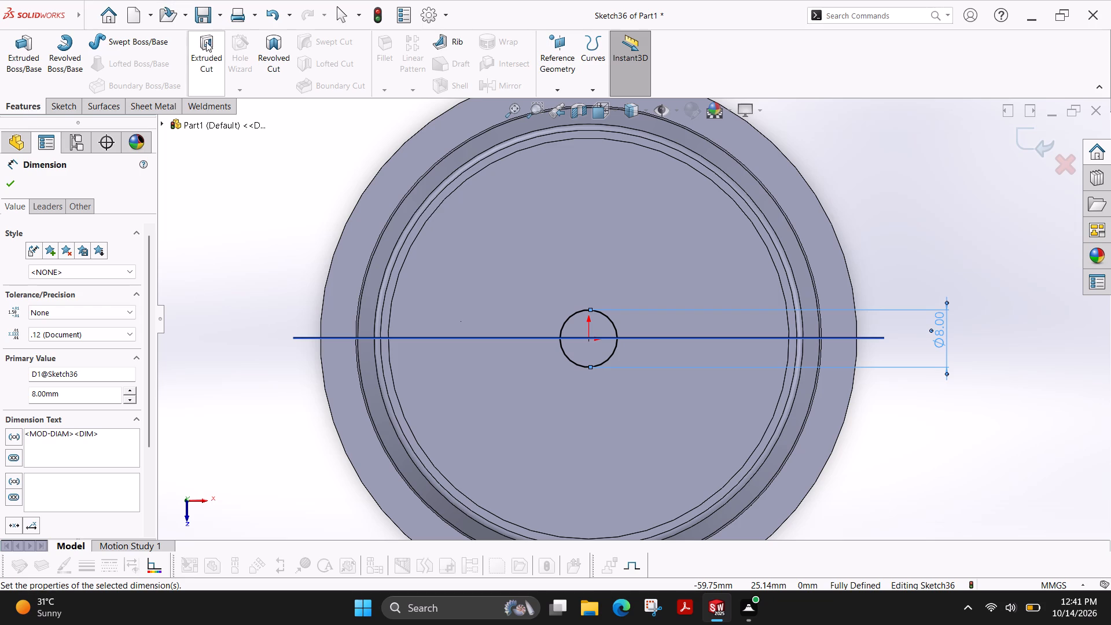
{"action": "left_click", "coordinate": [212, 65]}
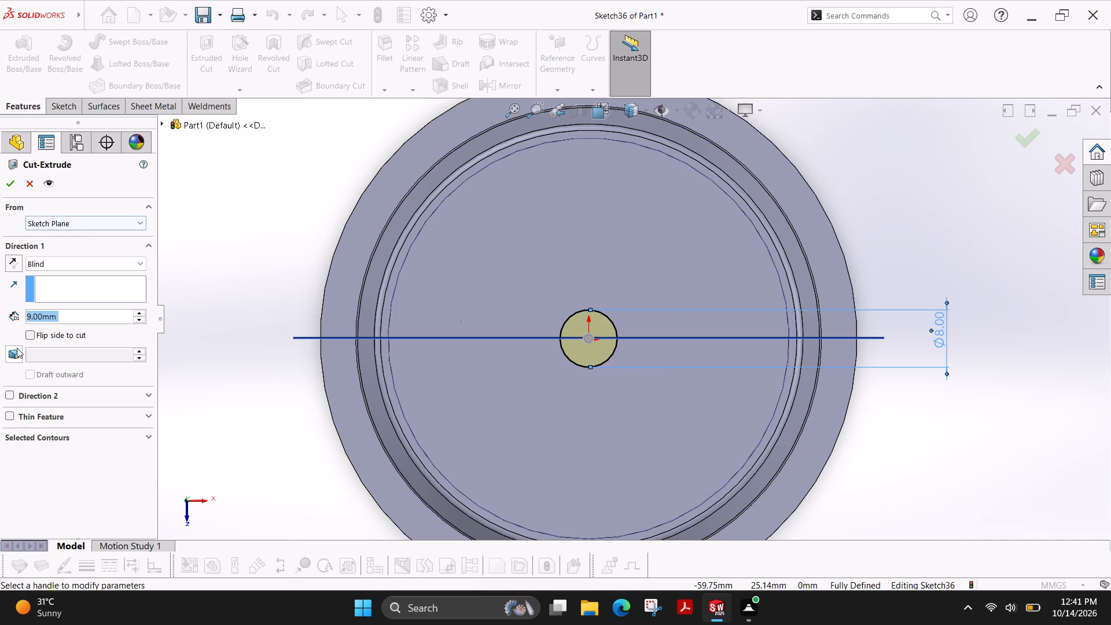
{"action": "type", "text": "25"}
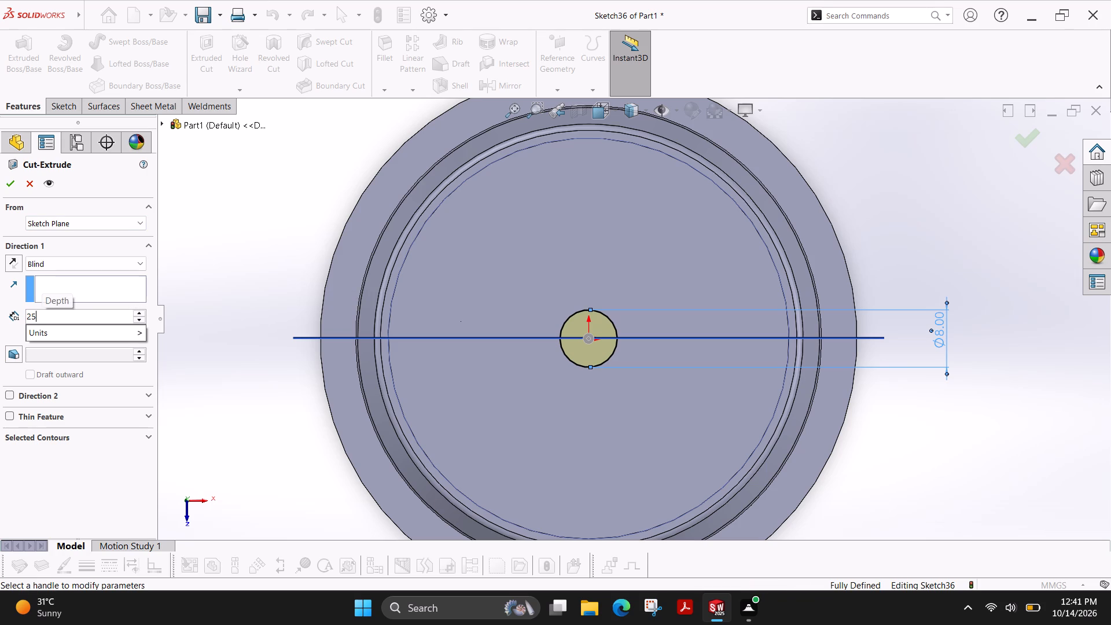
{"action": "key", "text": "Return"}
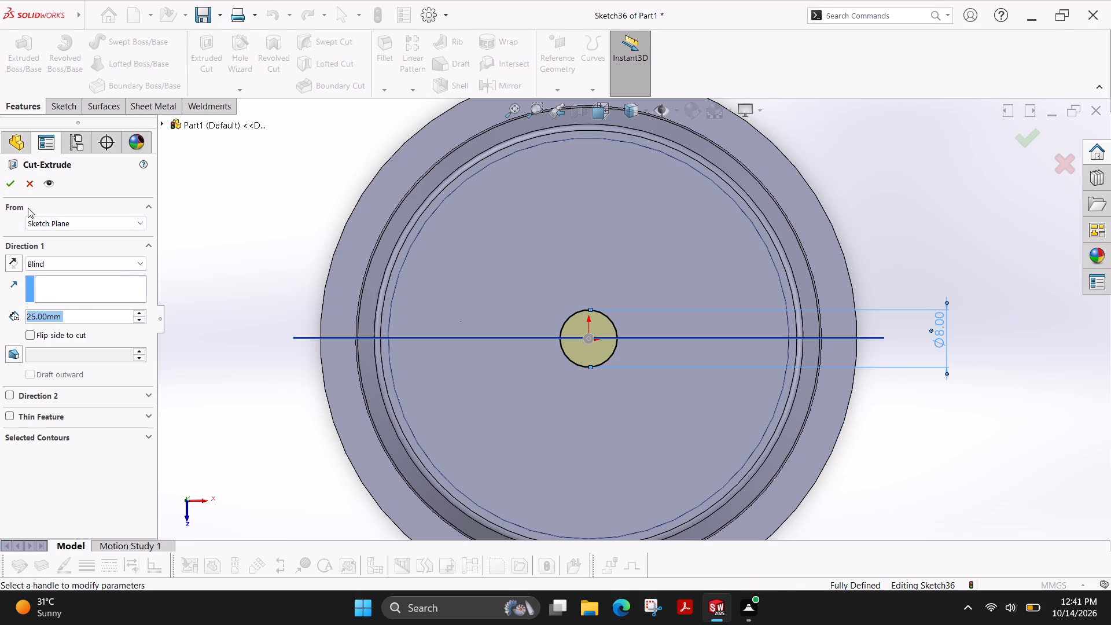
{"action": "middle_click_drag", "start_coordinate": [407, 346], "coordinate": [363, 278], "text": "ctrl+shift"}
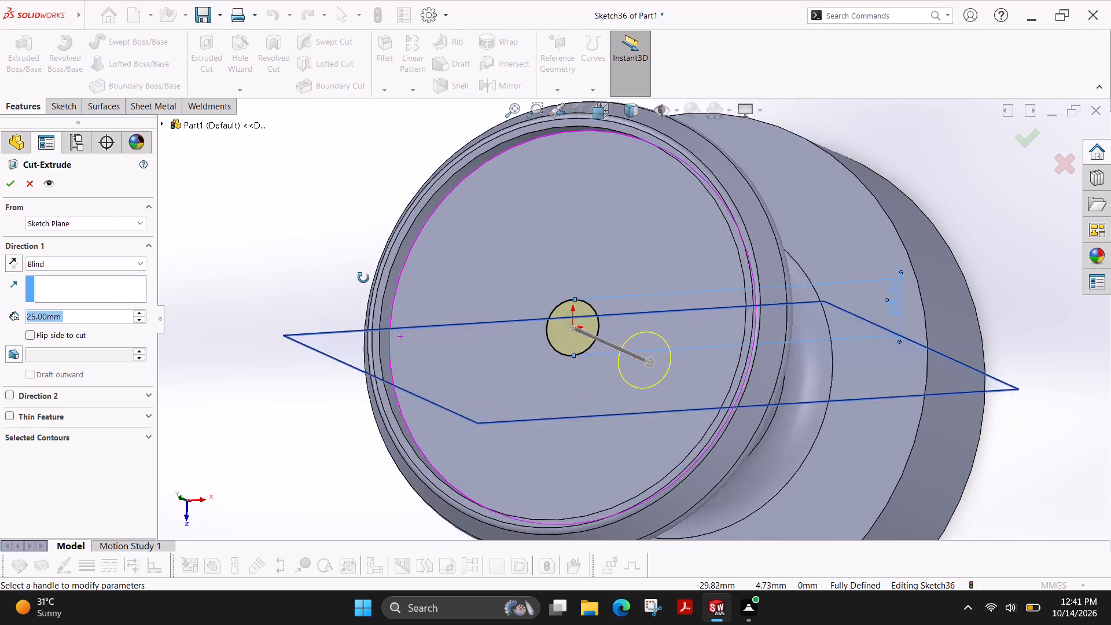
{"action": "middle_click_drag", "start_coordinate": [363, 278], "coordinate": [340, 249], "text": "ctrl+shift"}
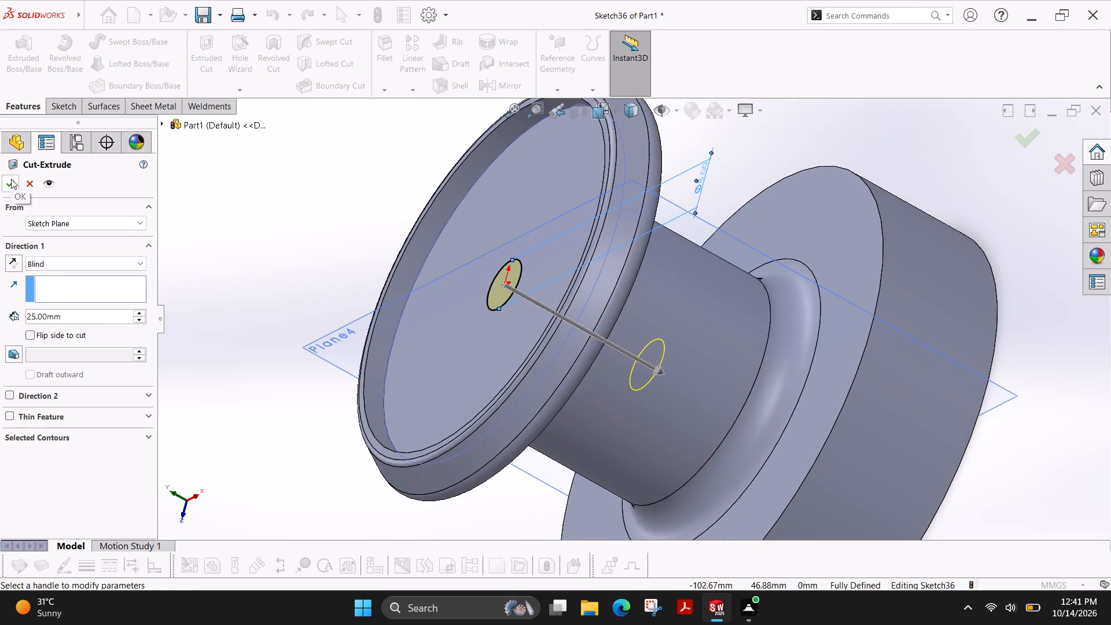
{"action": "left_click", "coordinate": [11, 179]}
{"action": "scroll", "coordinate": [604, 296], "scroll_direction": "down", "scroll_amount": 1}
{"action": "scroll", "coordinate": [604, 295], "scroll_direction": "up", "scroll_amount": 1}
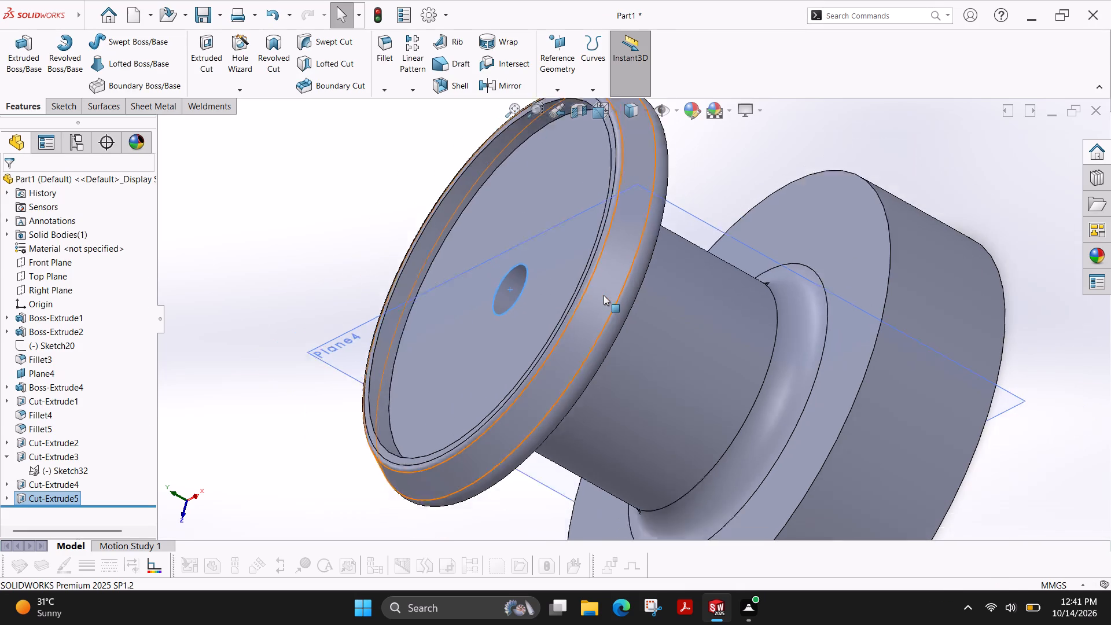
Inspect the part's interior from the front using section views on the Front Plane and the Right Plane.
{"action": "scroll", "coordinate": [604, 295], "scroll_direction": "up", "scroll_amount": 2}
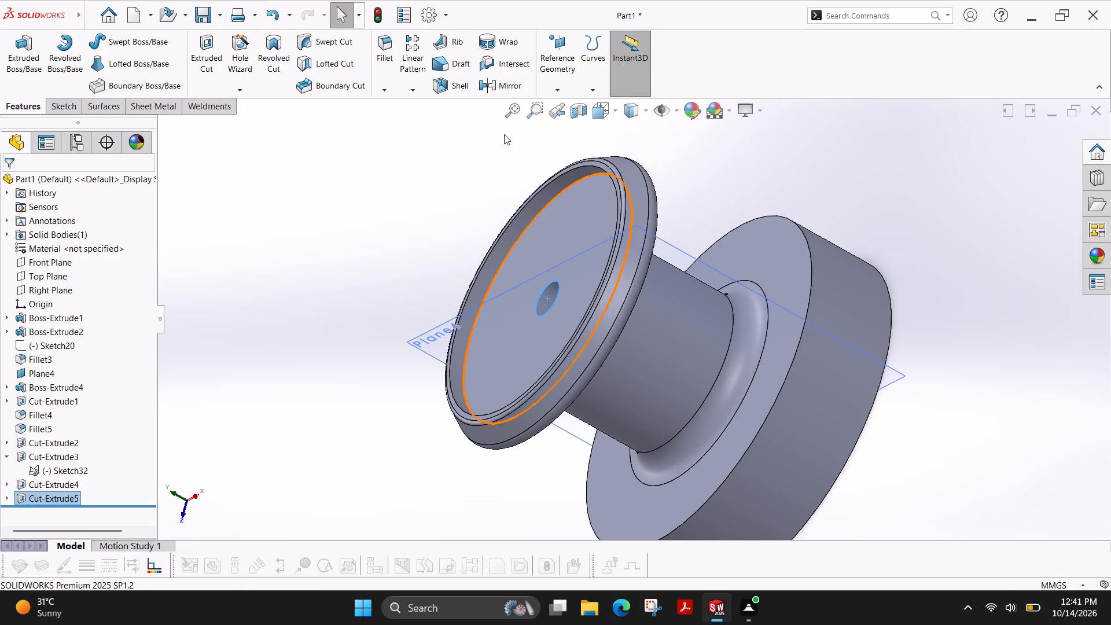
{"action": "left_click", "coordinate": [615, 109]}
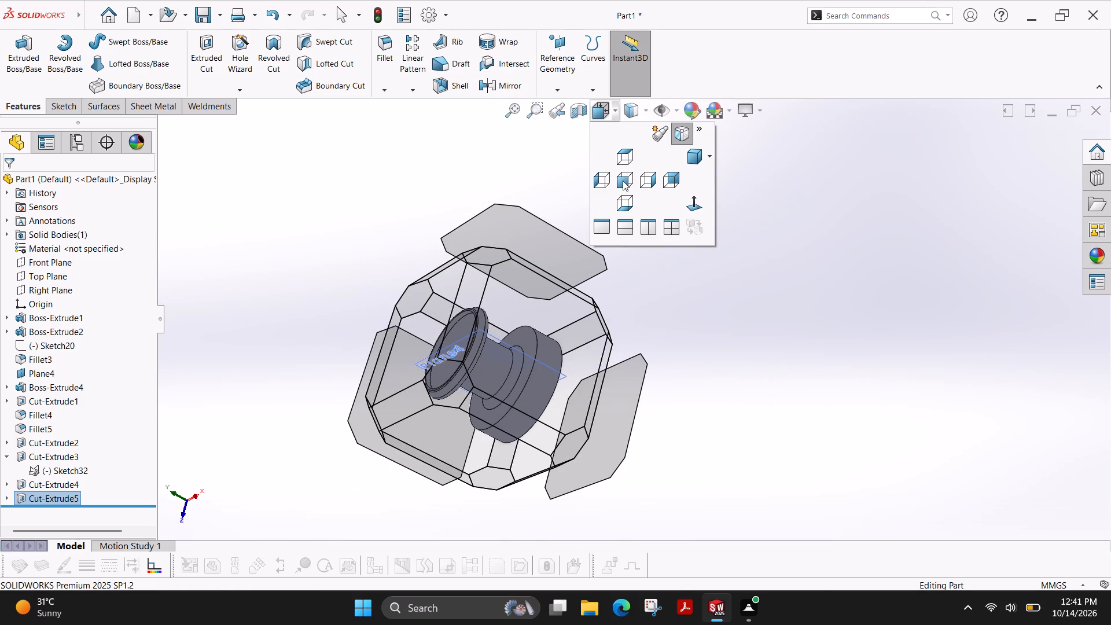
{"action": "left_click", "coordinate": [623, 181]}
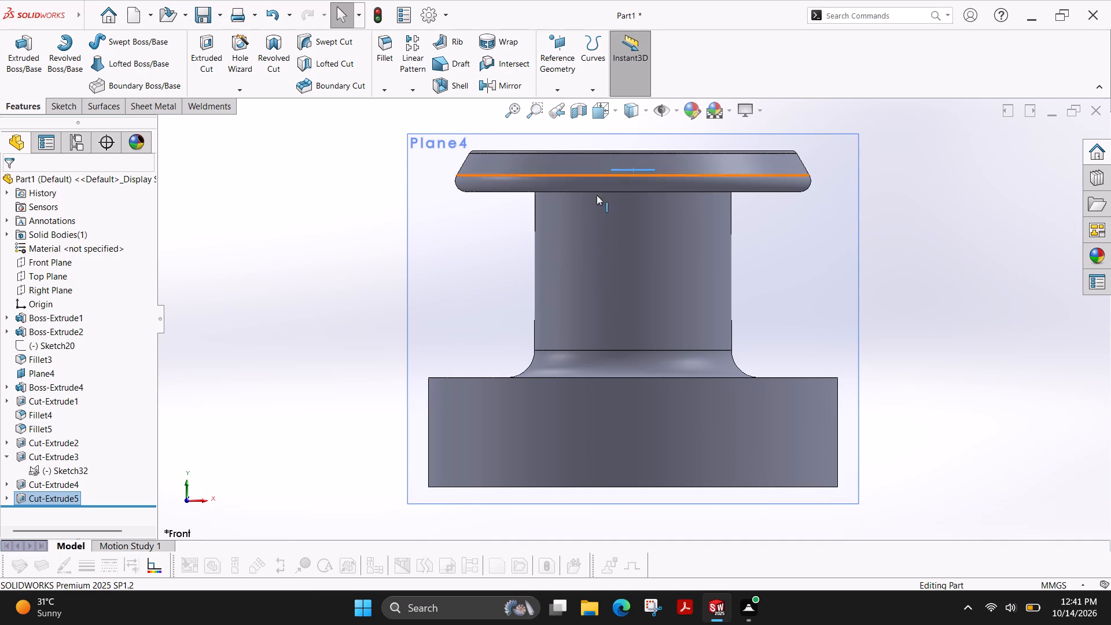
{"action": "scroll", "coordinate": [602, 265], "scroll_direction": "up", "scroll_amount": 1}
{"action": "left_click", "coordinate": [579, 116]}
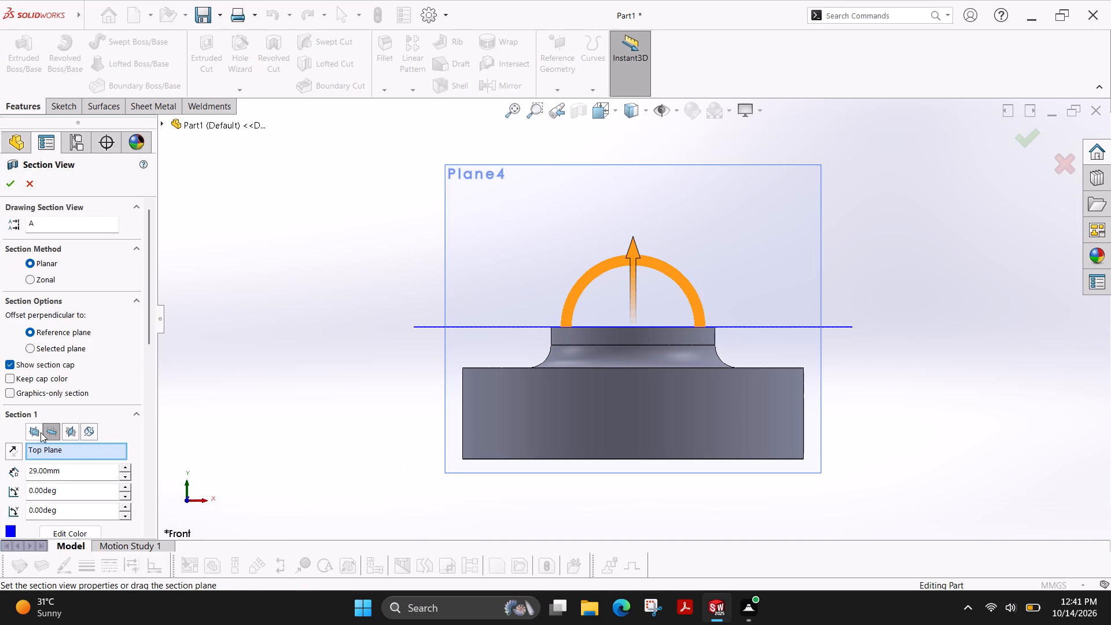
{"action": "left_click", "coordinate": [31, 432]}
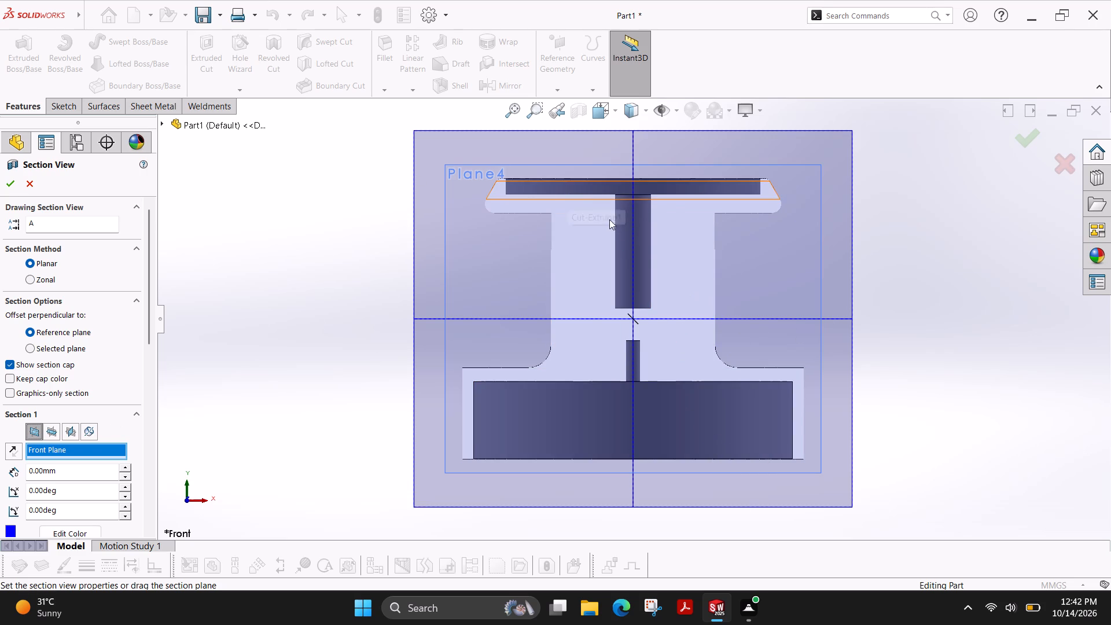
{"action": "key", "text": "Escape"}
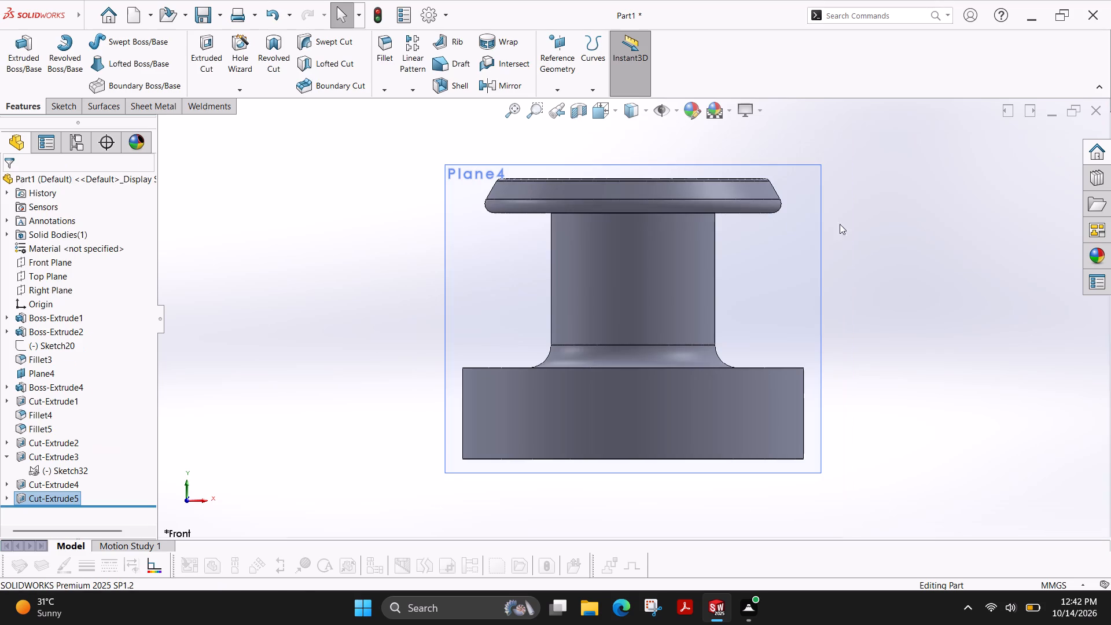
{"action": "left_click", "coordinate": [577, 109]}
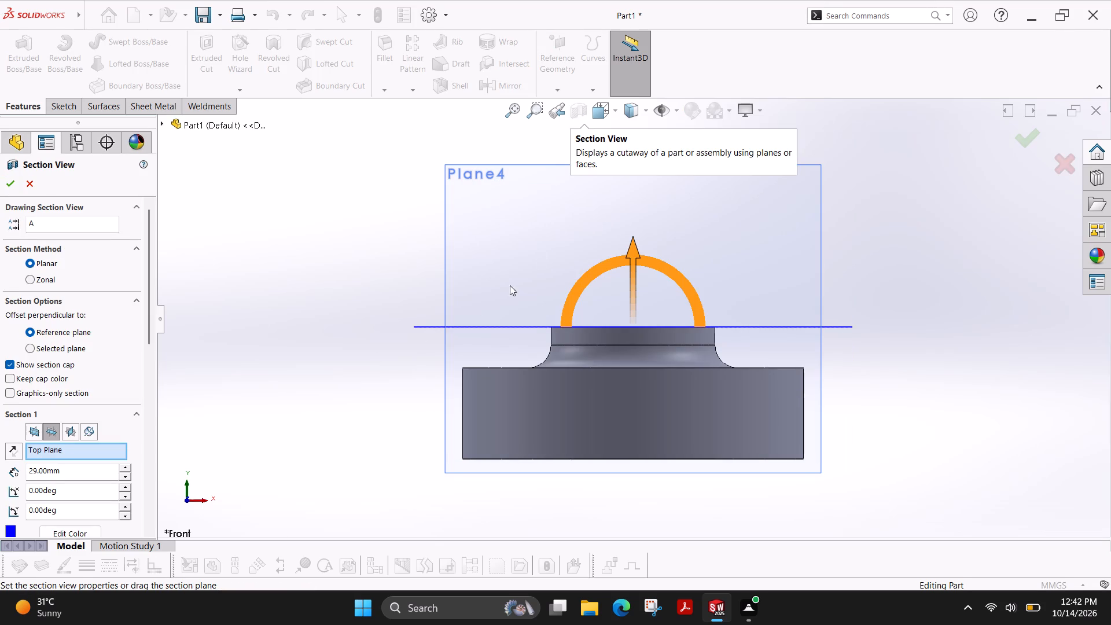
{"action": "left_click", "coordinate": [71, 427]}
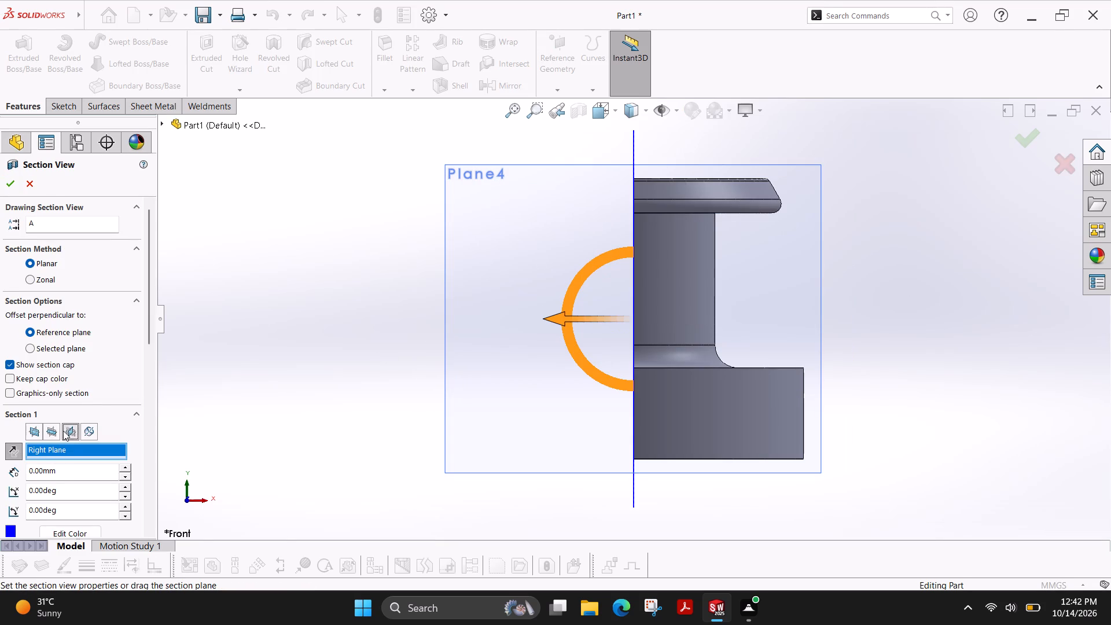
{"action": "key", "text": "Escape"}
{"action": "key", "text": "Escape"}
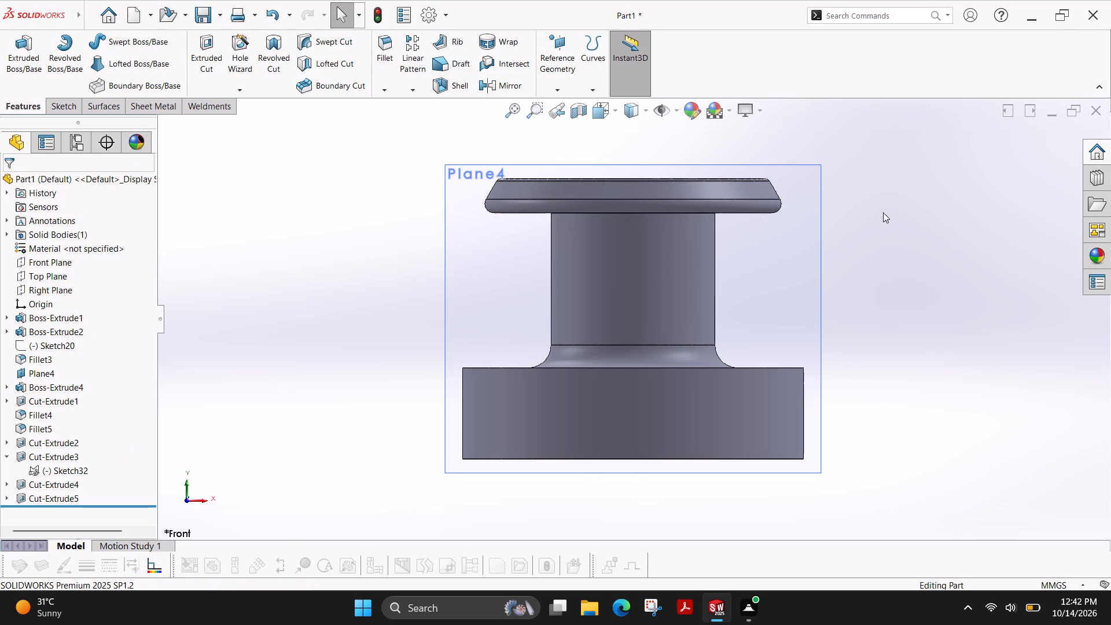
Hide reference plane Plane4.
{"action": "right_click", "coordinate": [800, 256]}
{"action": "left_click", "coordinate": [856, 240]}
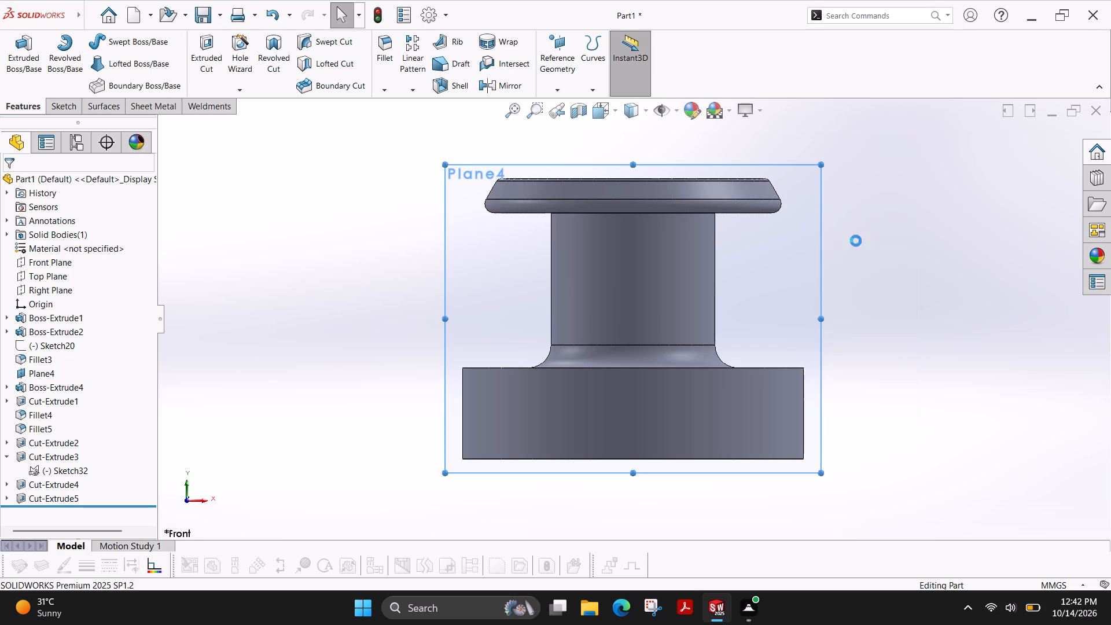
Examine the internal holes and recesses with a section view on the Front Plane at several offsets and on the Right Plane.
{"action": "left_click", "coordinate": [580, 115]}
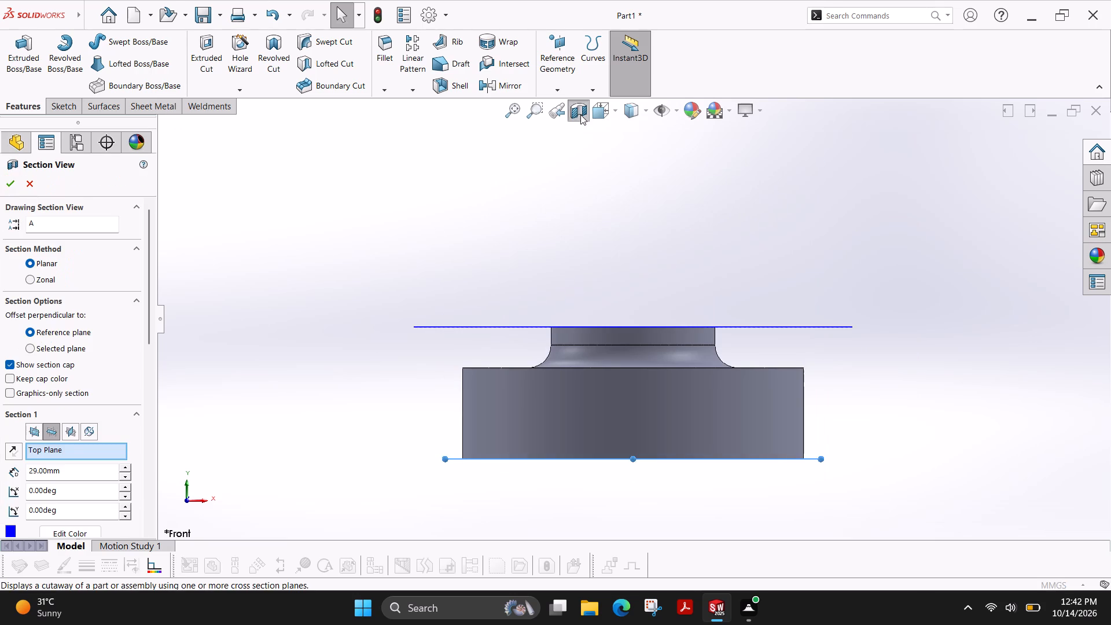
{"action": "left_click", "coordinate": [31, 435]}
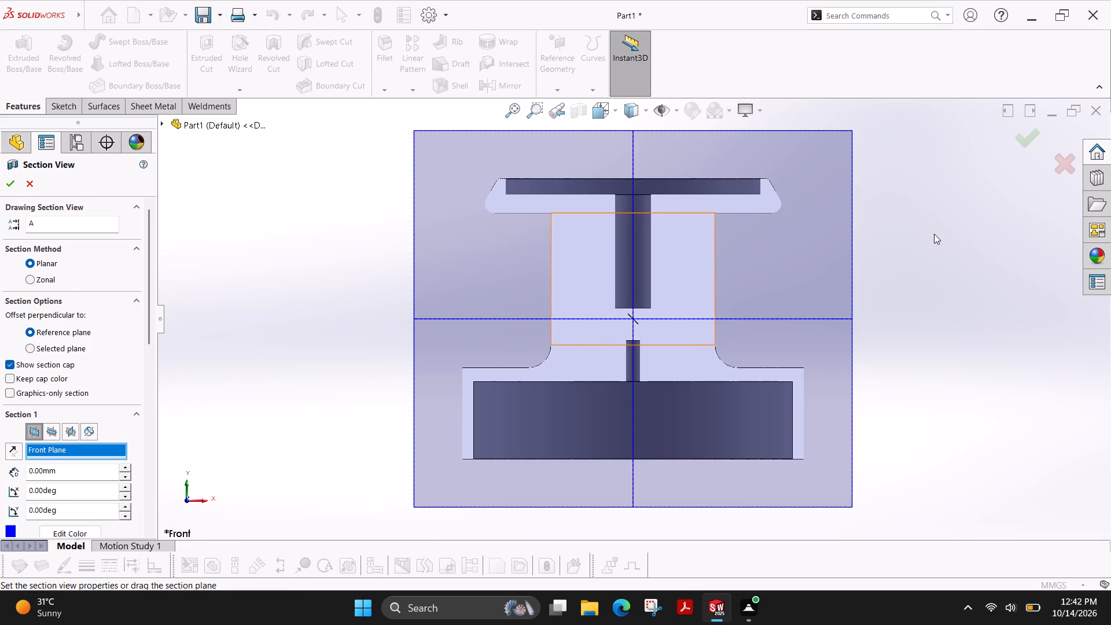
{"action": "middle_click_drag", "start_coordinate": [932, 234], "coordinate": [861, 284], "text": "ctrl+shift"}
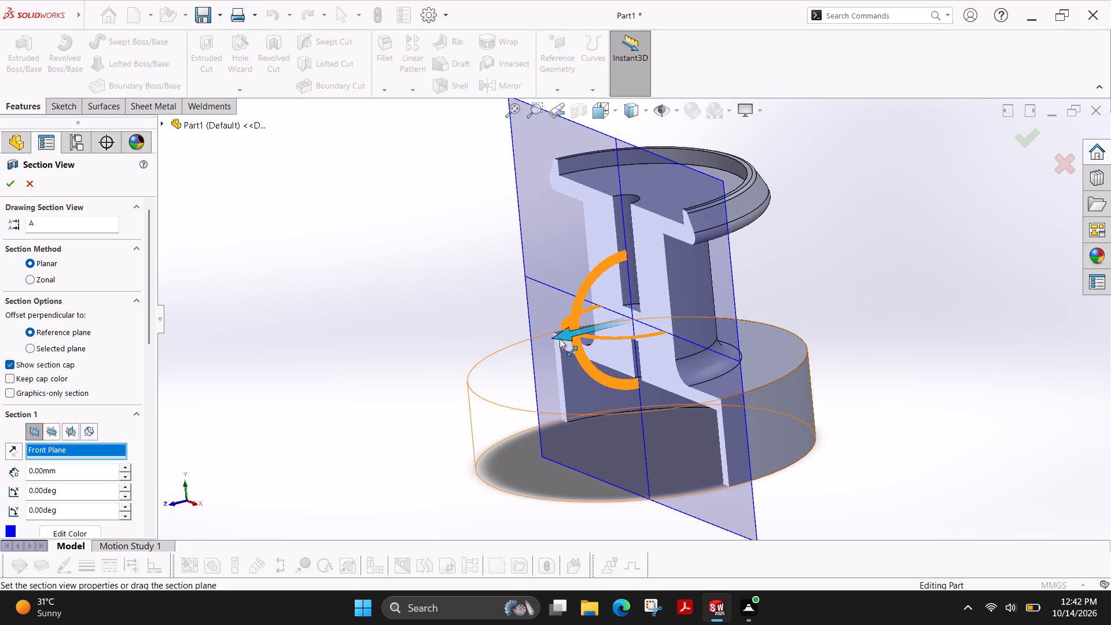
{"action": "left_click_drag", "start_coordinate": [560, 339], "coordinate": [580, 336]}
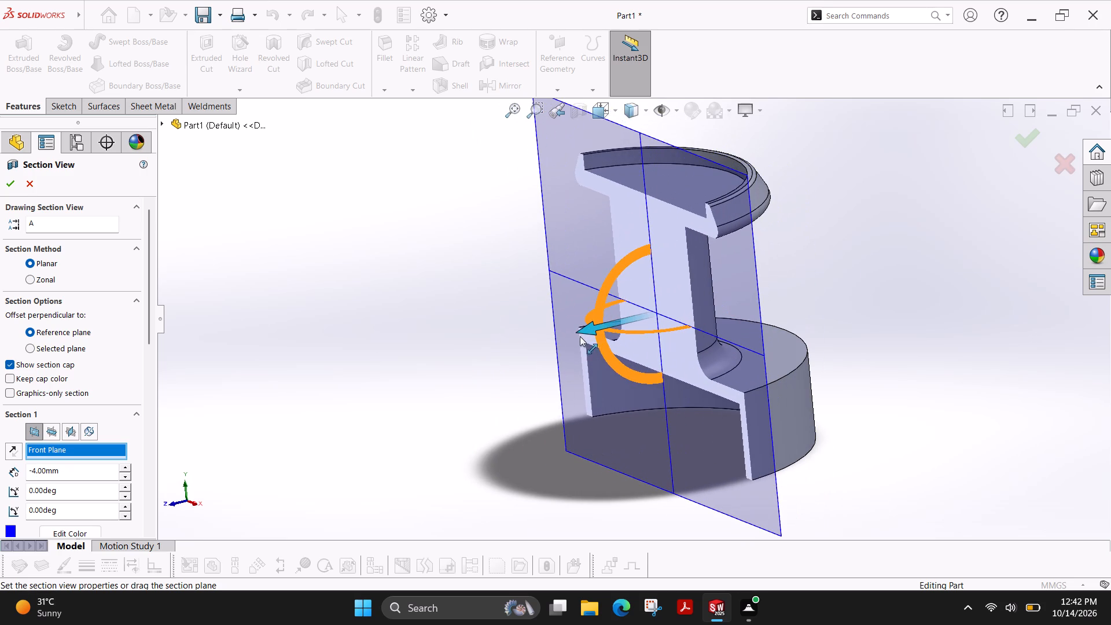
{"action": "left_click_drag", "start_coordinate": [580, 336], "coordinate": [603, 332]}
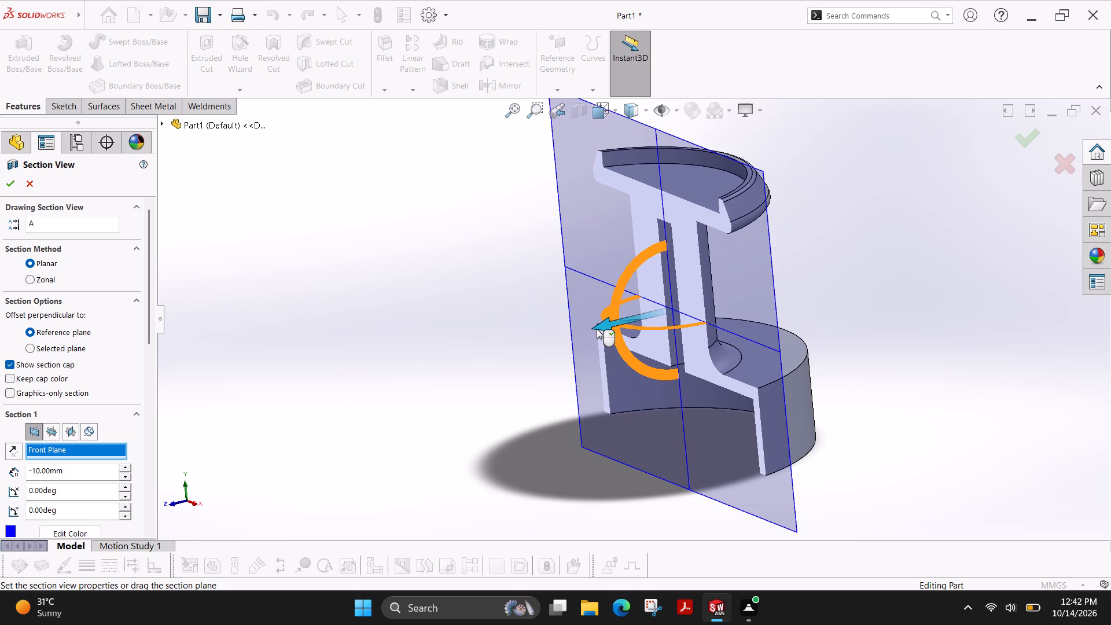
{"action": "left_click_drag", "start_coordinate": [595, 329], "coordinate": [595, 329]}
{"action": "left_click_drag", "start_coordinate": [595, 329], "coordinate": [610, 326]}
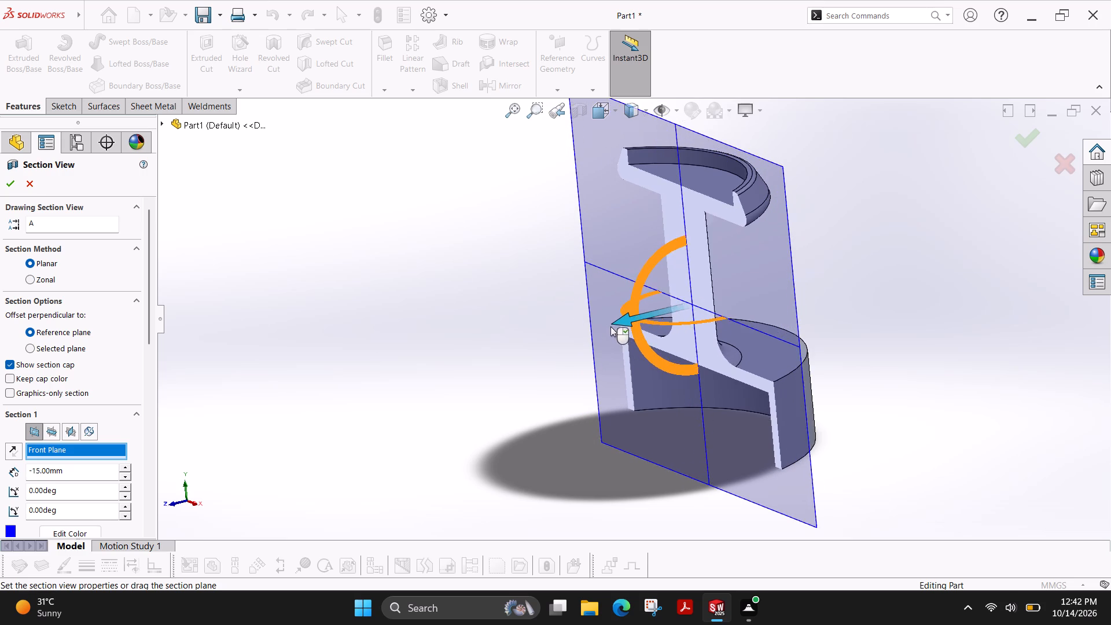
{"action": "left_click_drag", "start_coordinate": [610, 326], "coordinate": [480, 381]}
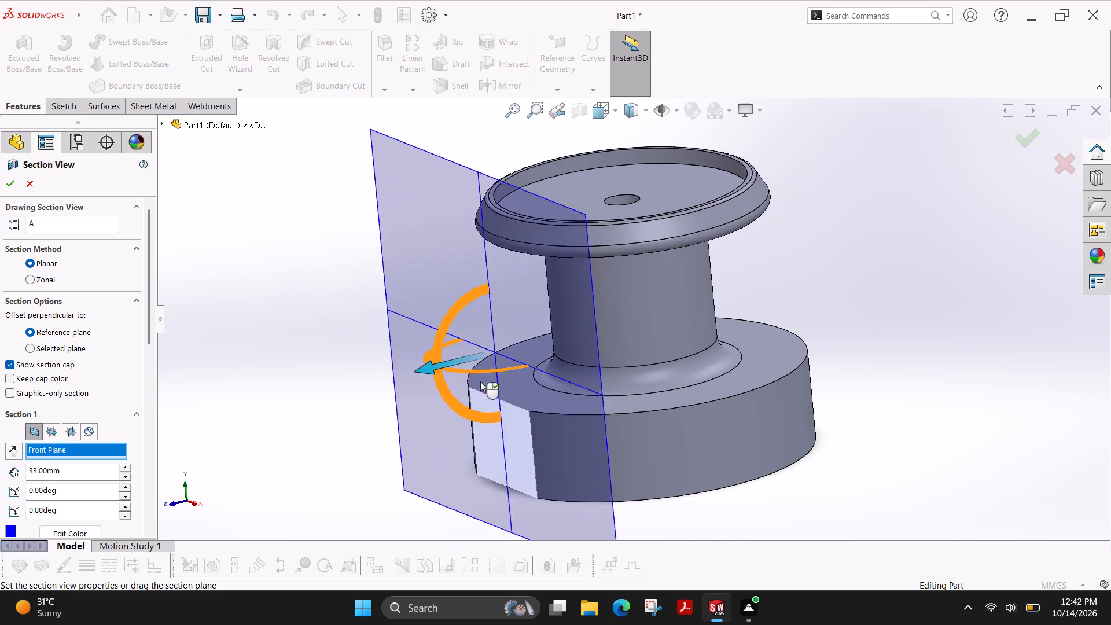
{"action": "left_click_drag", "start_coordinate": [480, 381], "coordinate": [533, 374]}
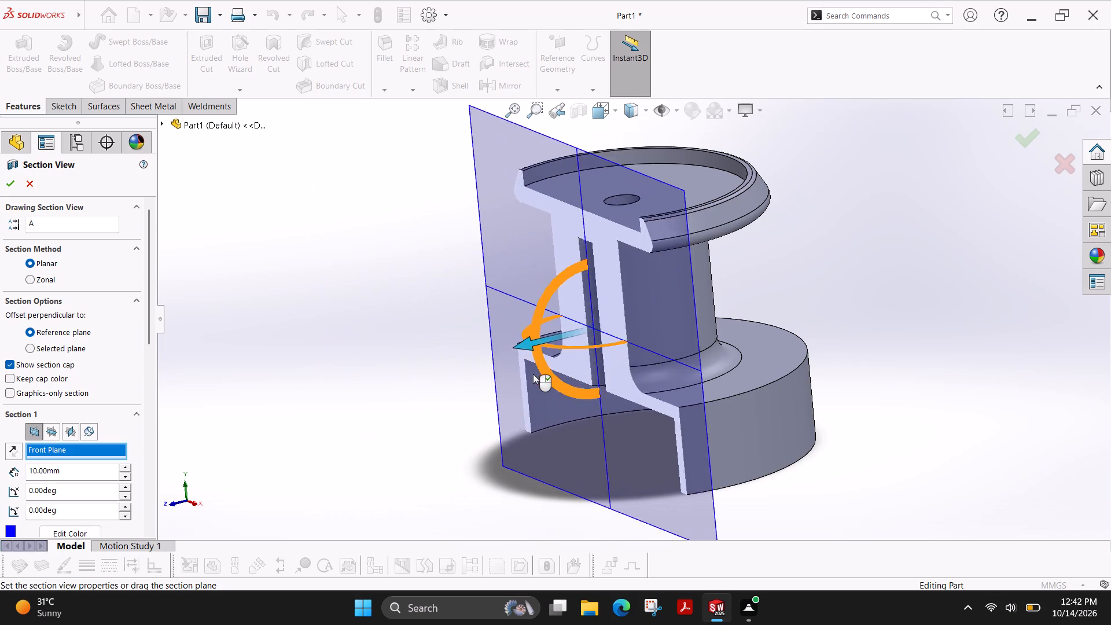
{"action": "left_click_drag", "start_coordinate": [533, 374], "coordinate": [569, 361]}
{"action": "left_click", "coordinate": [95, 433]}
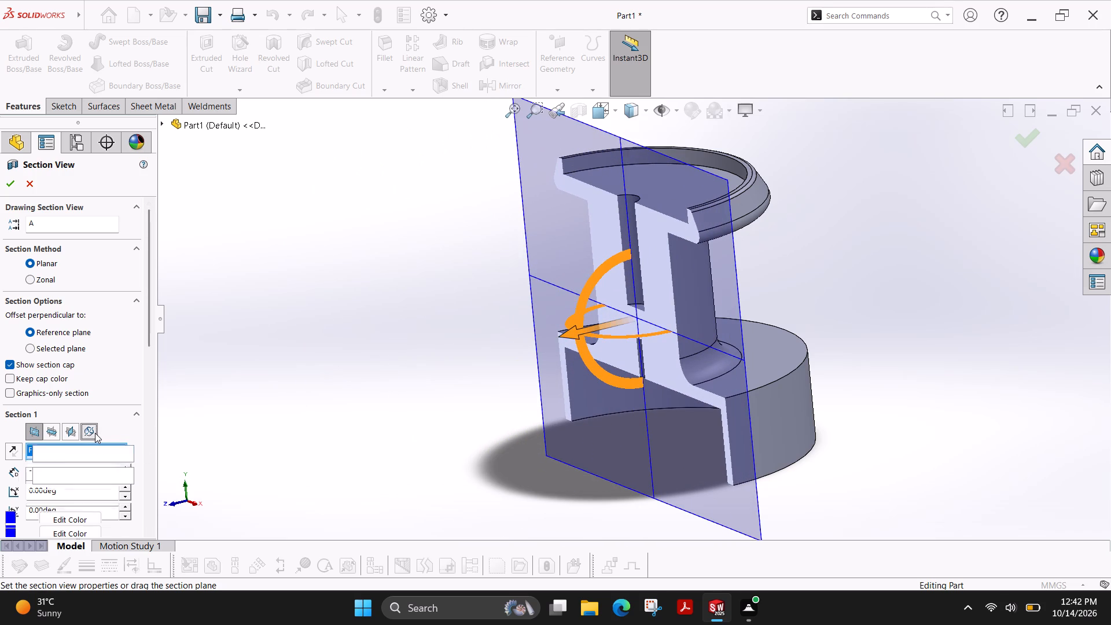
{"action": "left_click", "coordinate": [71, 438]}
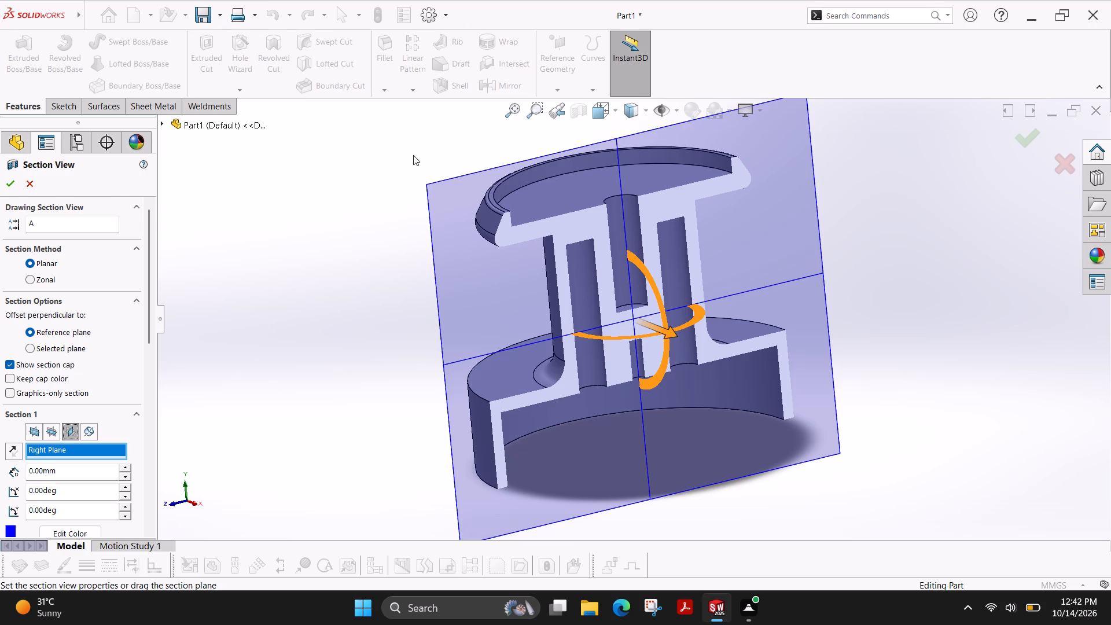
{"action": "key", "text": "Escape"}
{"action": "key", "text": "Escape"}
Save the part as fujiPart119 in the solidworks folder inside fuji drawing file.
{"action": "scroll", "coordinate": [470, 268], "scroll_direction": "up", "scroll_amount": 1}
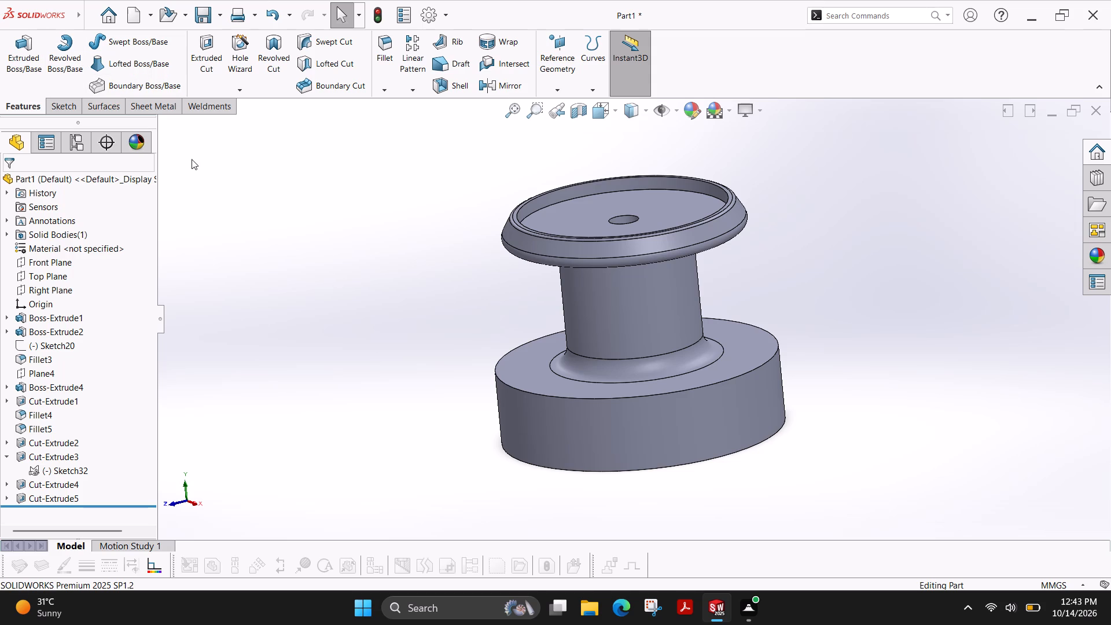
{"action": "key", "text": "ctrl+s"}
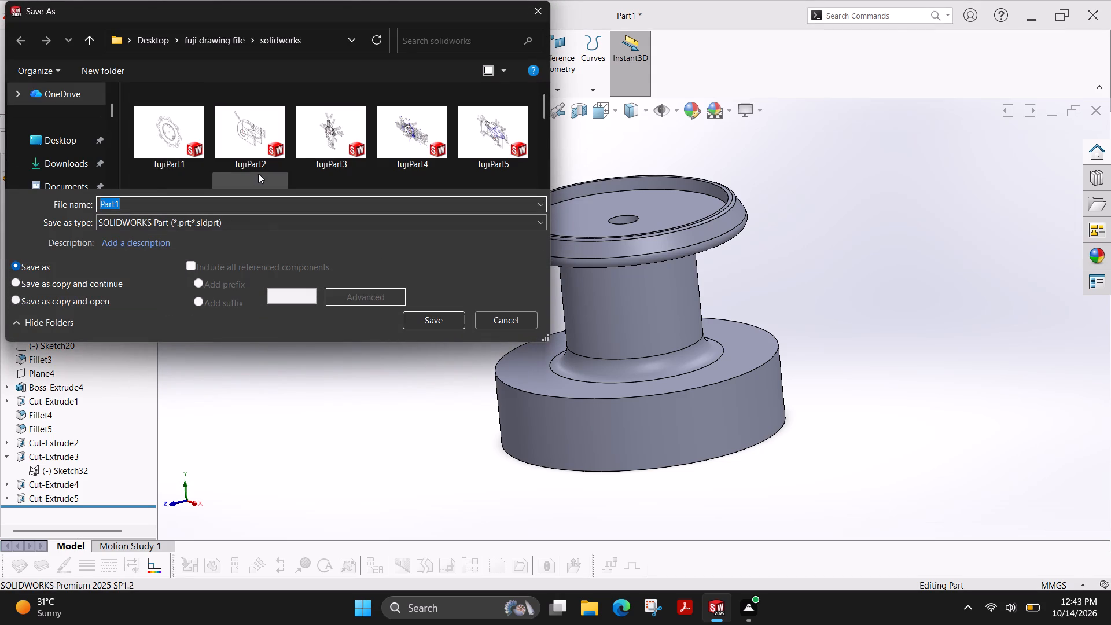
{"action": "scroll", "coordinate": [352, 111], "scroll_direction": "down", "scroll_amount": 11}
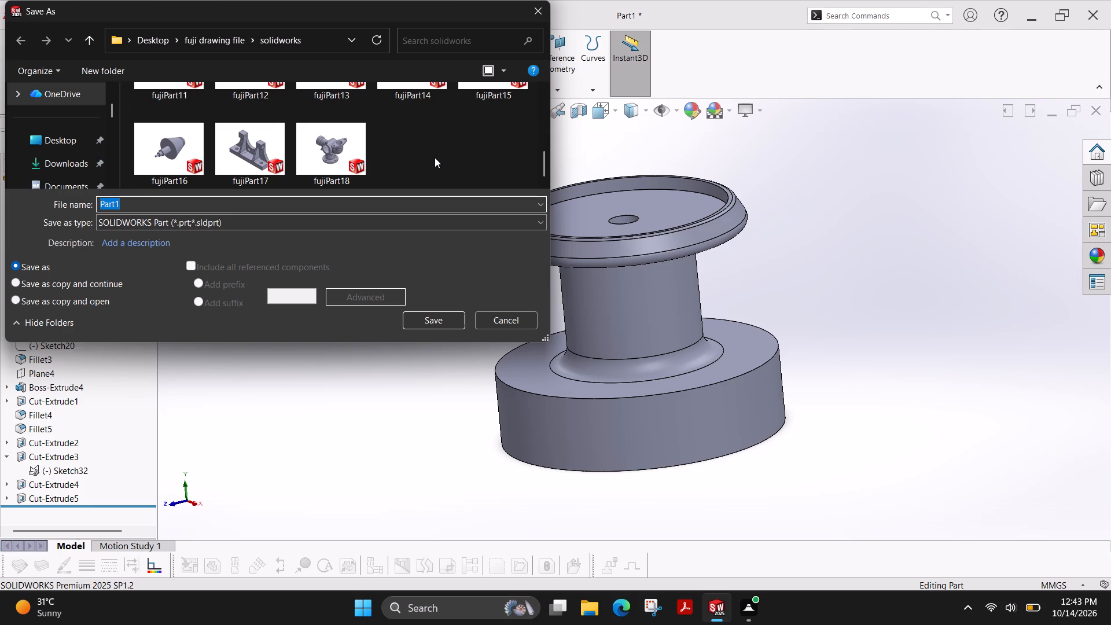
{"action": "key", "text": "Left"}
{"action": "type", "text": "fuji"}
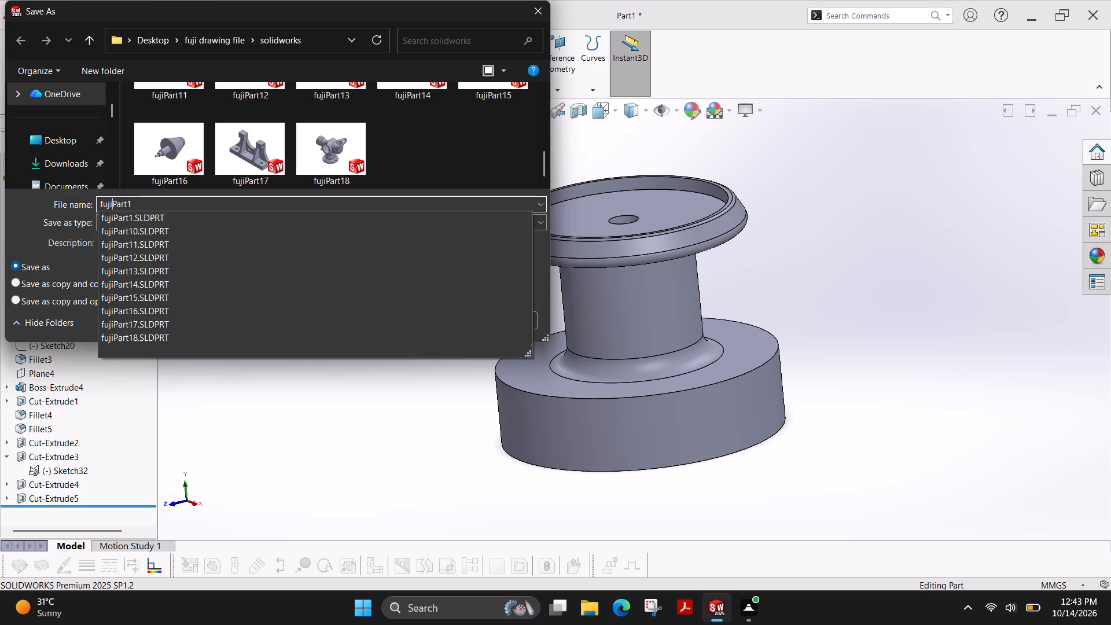
{"action": "key", "text": "Right"}
{"action": "key", "text": "Right"}
{"action": "key", "text": "Right"}
{"action": "key", "text": "Right"}
{"action": "key", "text": "Right"}
{"action": "key", "text": "Right"}
{"action": "key", "text": "Right"}
{"action": "key", "text": "Right"}
{"action": "key", "text": "Right"}
{"action": "key", "text": "Right"}
{"action": "key", "text": "Right"}
{"action": "key", "text": "Right"}
{"action": "key", "text": "Right"}
{"action": "key", "text": "Right"}
{"action": "key", "text": "Right"}
{"action": "type", "text": "19"}
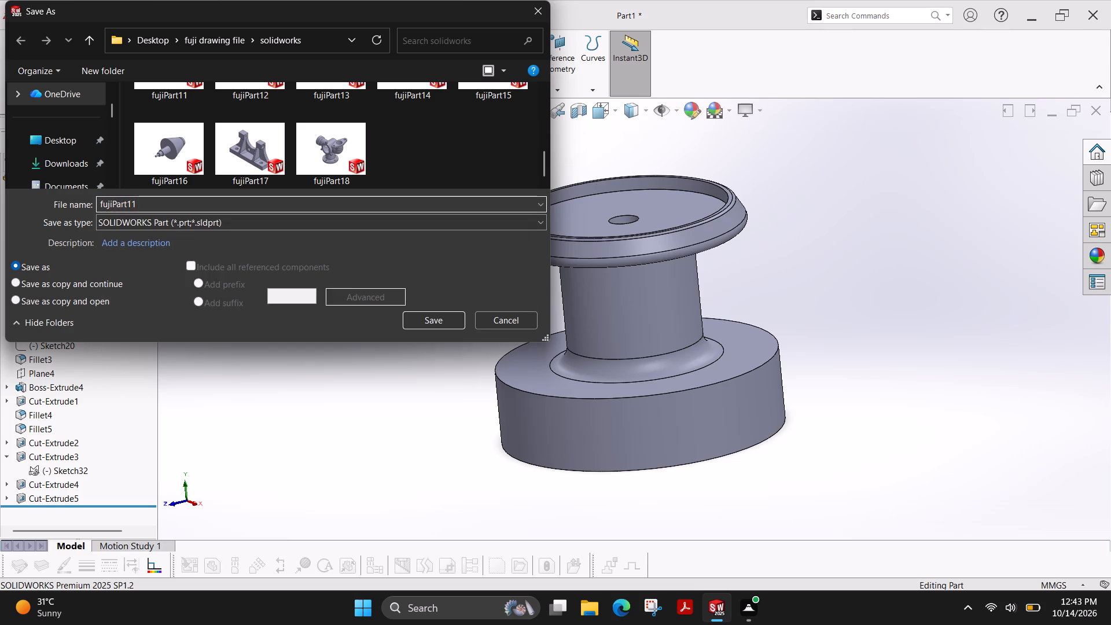
{"action": "left_click", "coordinate": [419, 319]}
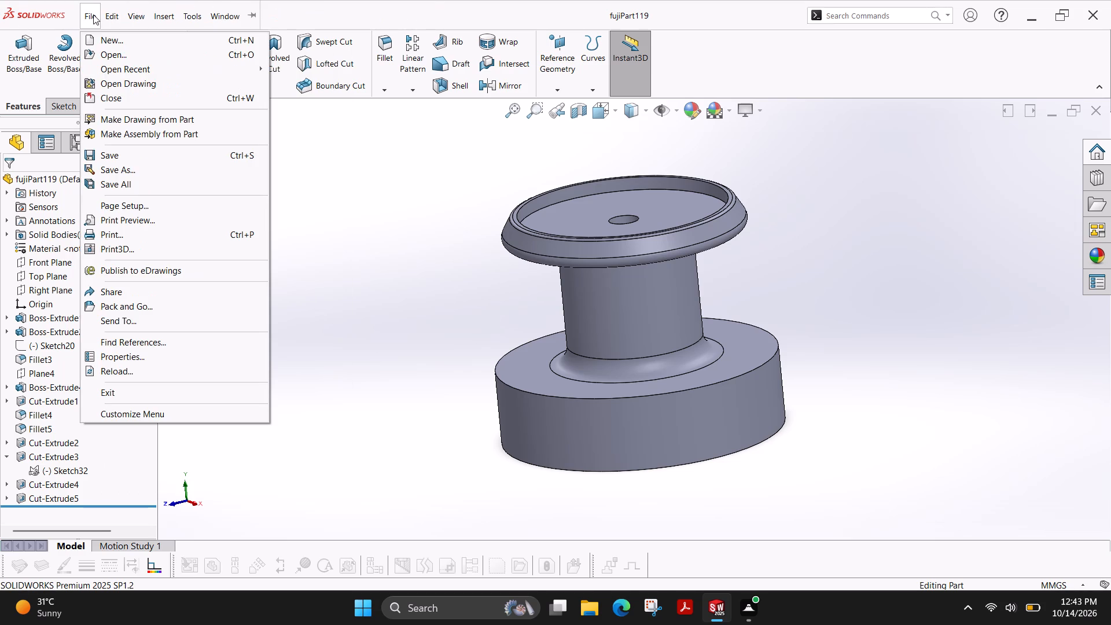
Export the part as a PDF named fujiPart119 to the solid works folder inside fuji plot file on the Desktop.
{"action": "left_click", "coordinate": [126, 174]}
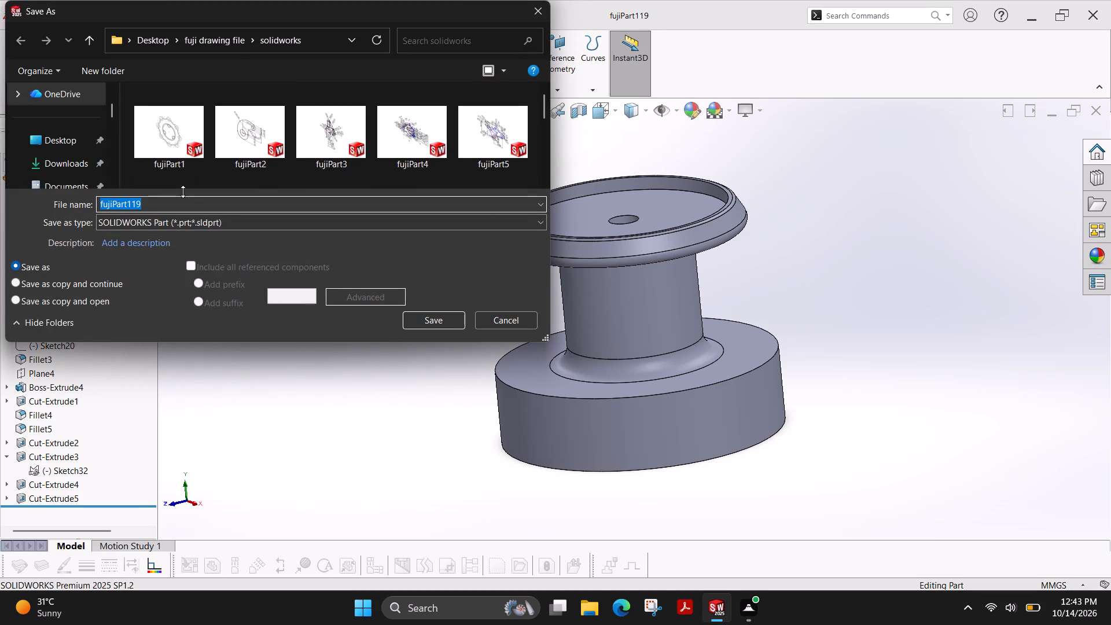
{"action": "left_click", "coordinate": [152, 42]}
{"action": "double_click", "coordinate": [198, 121]}
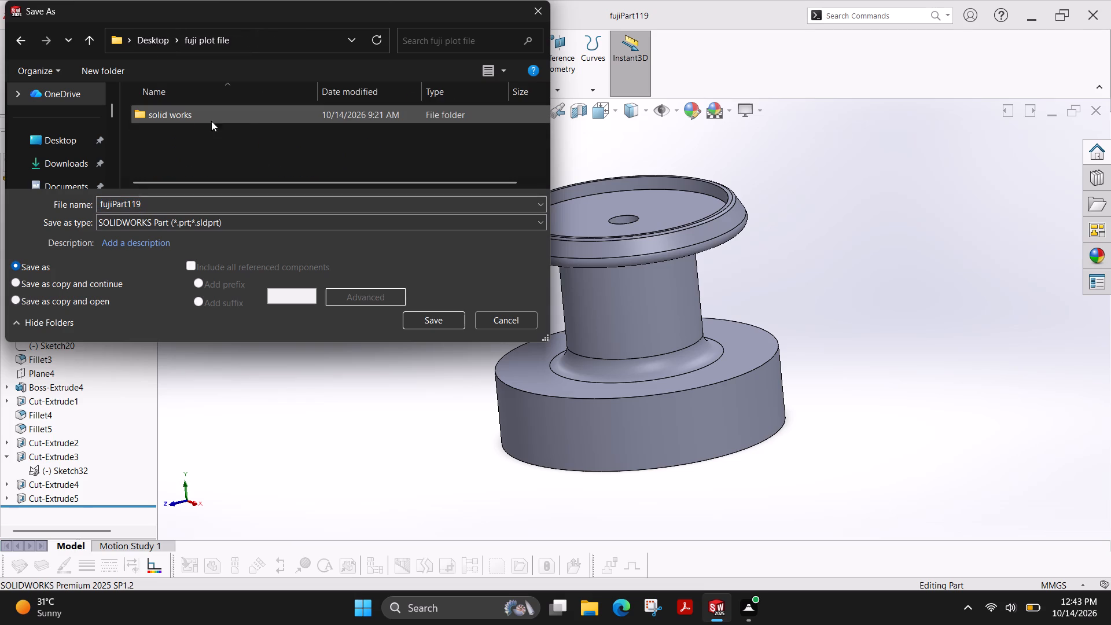
{"action": "double_click", "coordinate": [260, 121]}
{"action": "scroll", "coordinate": [263, 146], "scroll_direction": "down", "scroll_amount": 4}
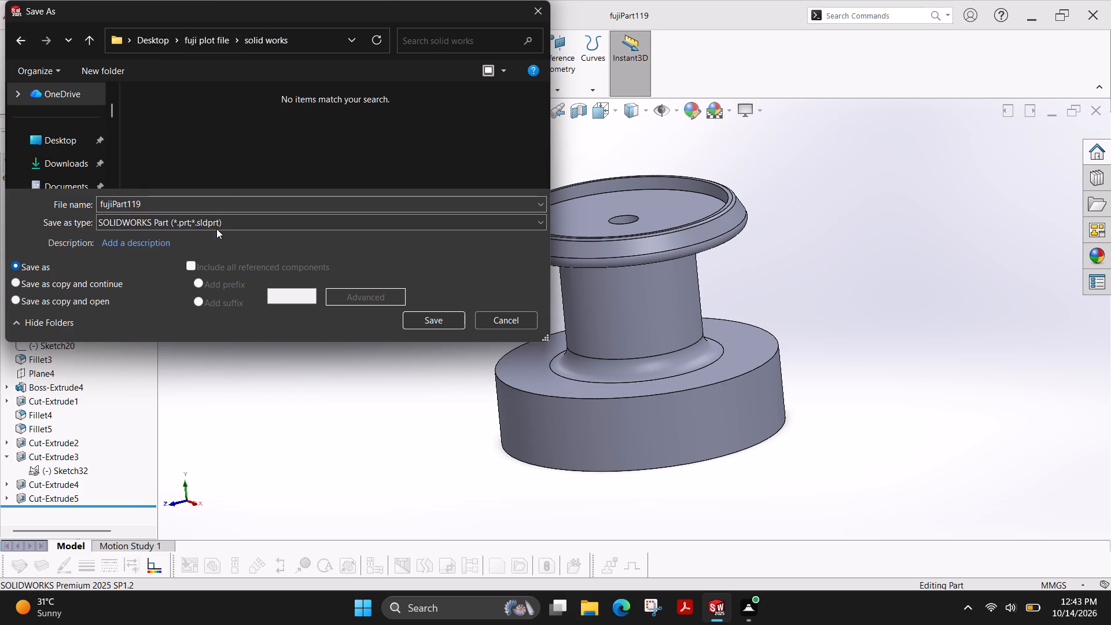
{"action": "left_click", "coordinate": [178, 223]}
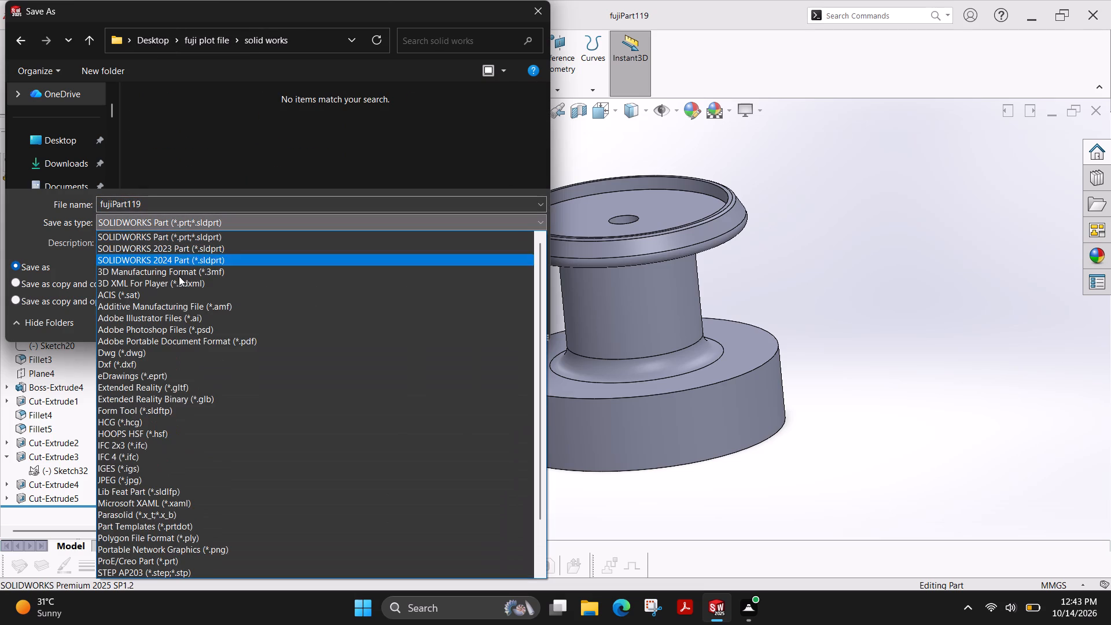
{"action": "left_click", "coordinate": [196, 339]}
{"action": "scroll", "coordinate": [293, 113], "scroll_direction": "down", "scroll_amount": 5}
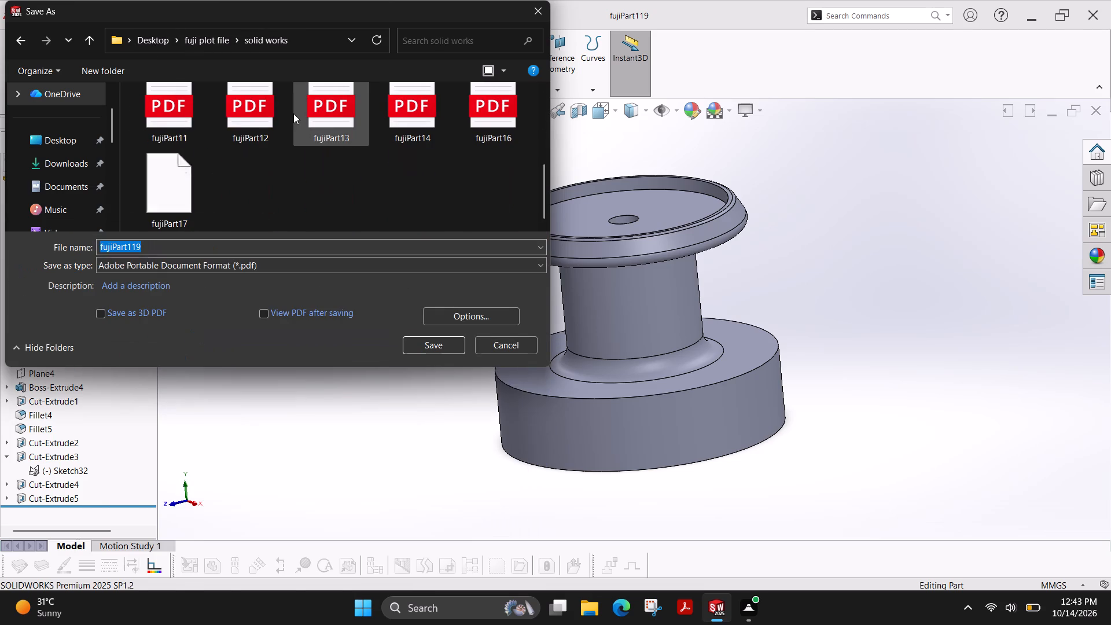
{"action": "scroll", "coordinate": [293, 116], "scroll_direction": "down", "scroll_amount": 4}
{"action": "left_click", "coordinate": [422, 346]}
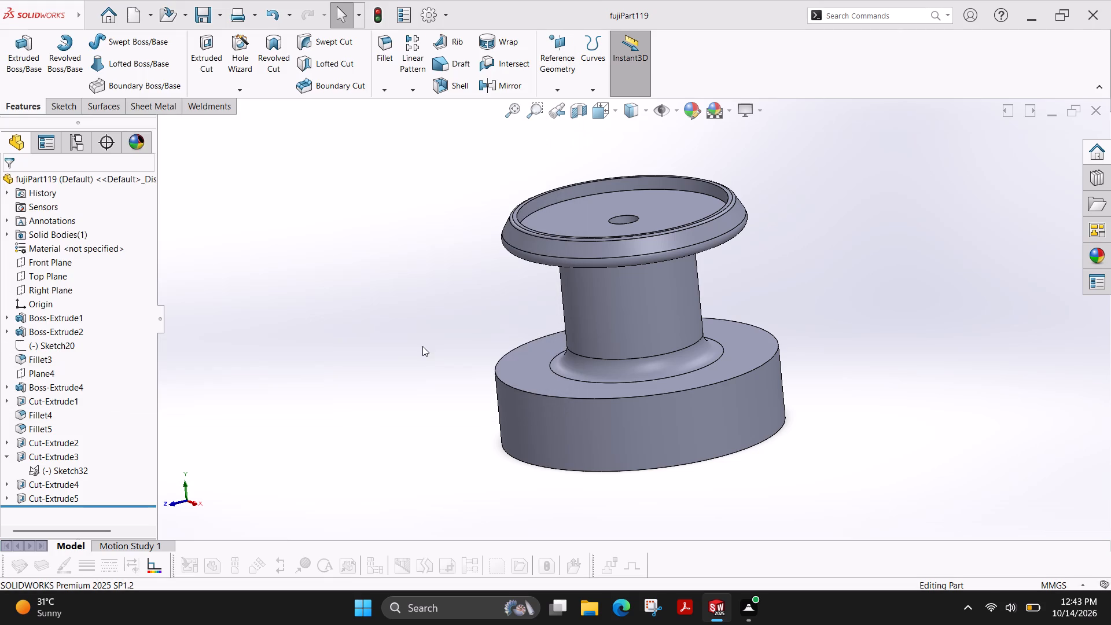